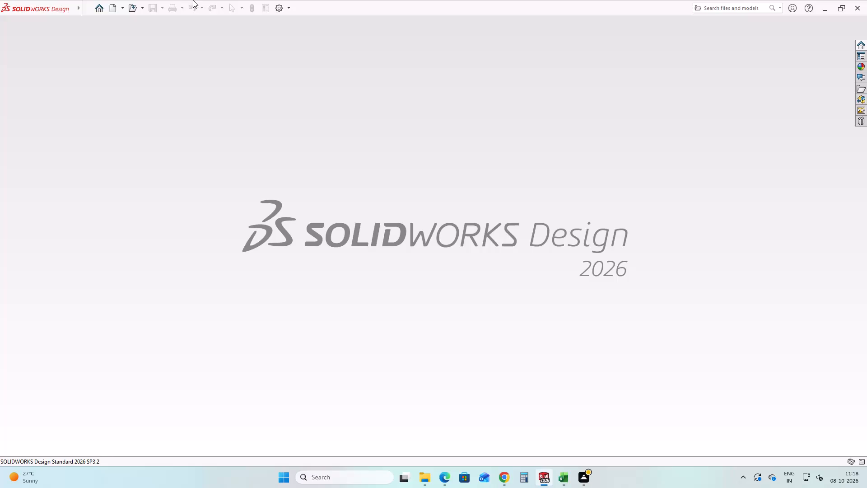
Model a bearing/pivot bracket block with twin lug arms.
Create a new part document.
{"action": "left_click", "coordinate": [312, 168]}
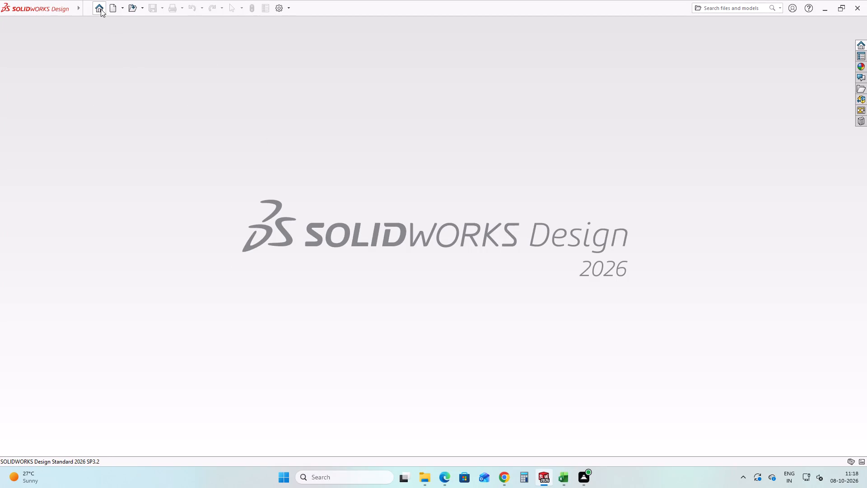
{"action": "left_click", "coordinate": [101, 9]}
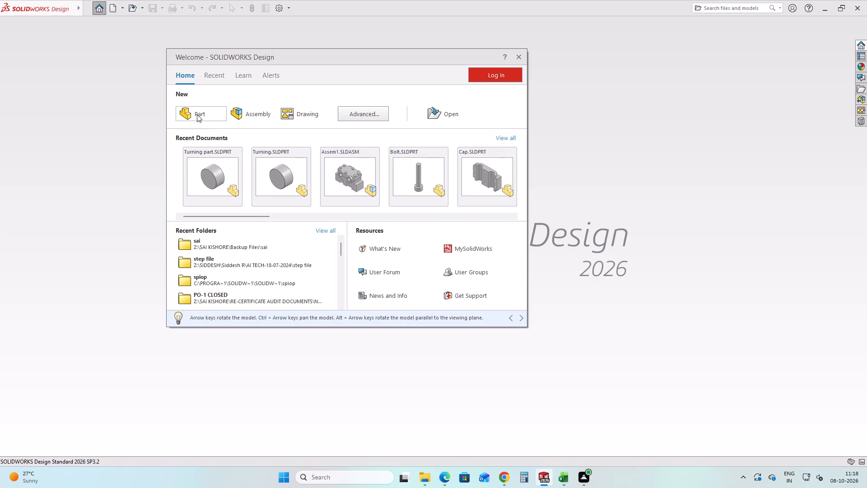
{"action": "left_click", "coordinate": [197, 114]}
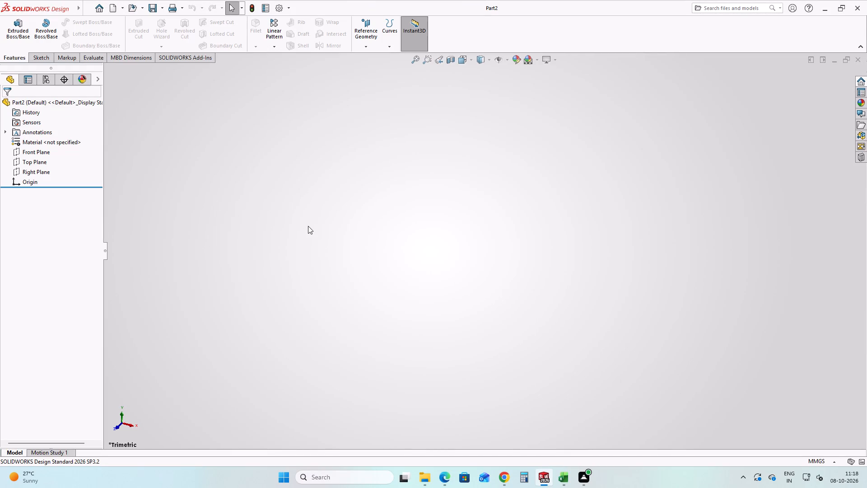
{"action": "left_click", "coordinate": [308, 226]}
Start a new sketch on the Front Plane.
{"action": "left_click", "coordinate": [31, 153]}
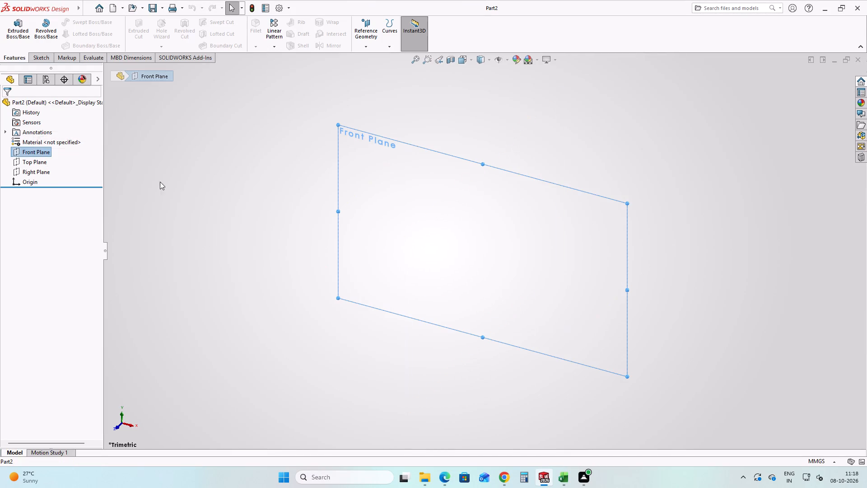
{"action": "left_click", "coordinate": [36, 153]}
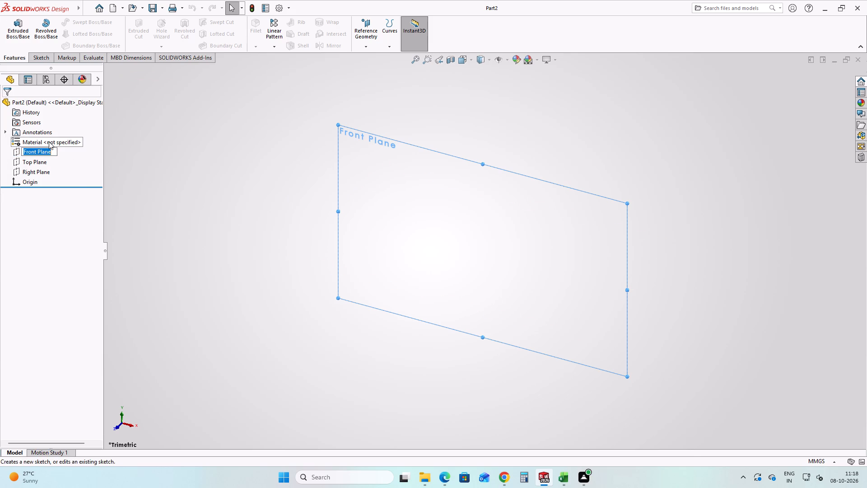
{"action": "left_click", "coordinate": [135, 178]}
{"action": "left_click", "coordinate": [37, 152]}
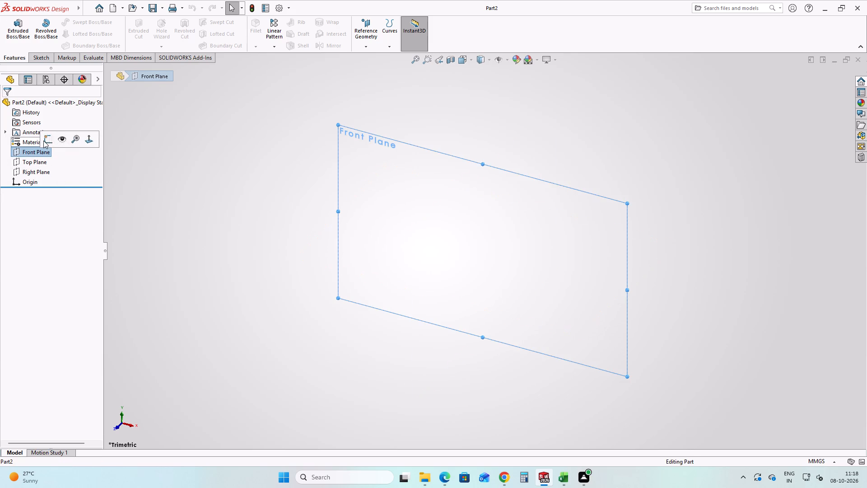
{"action": "left_click", "coordinate": [48, 139]}
{"action": "left_click", "coordinate": [185, 195]}
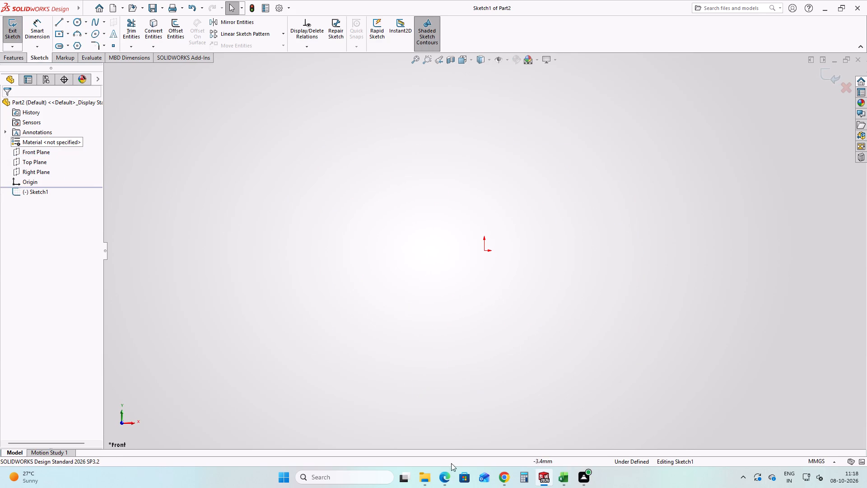
Switch to File Explorer and open the project PNG drawing from the sai folder.
{"action": "left_click", "coordinate": [429, 476]}
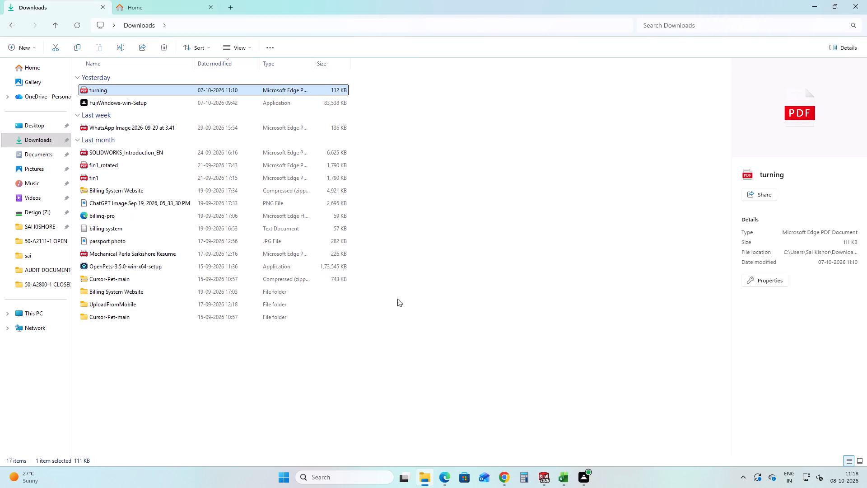
{"action": "left_click", "coordinate": [45, 262]}
{"action": "double_click", "coordinate": [104, 72]}
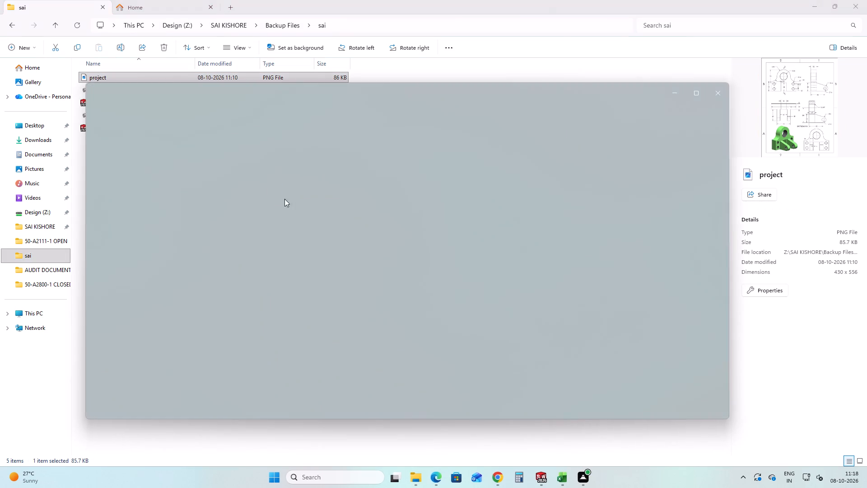
Examine the bracket drawing's front, side, top and section views and their dimensions.
{"action": "scroll", "coordinate": [434, 215], "scroll_direction": "up", "scroll_amount": 3}
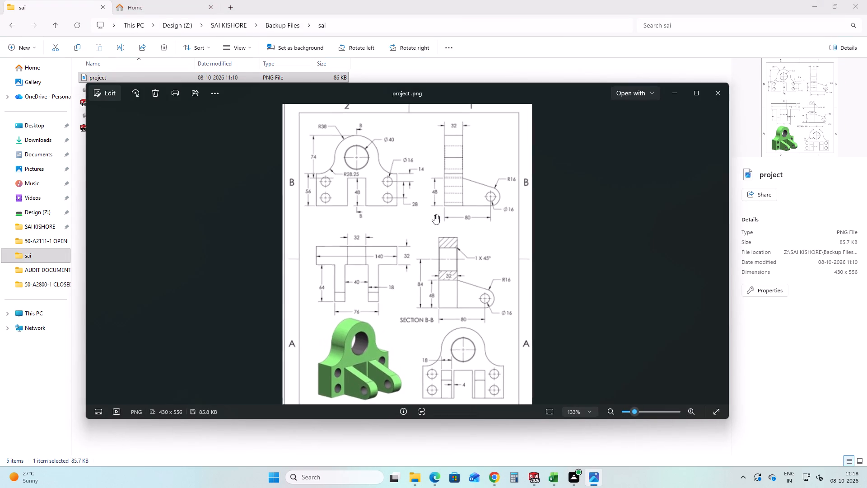
{"action": "scroll", "coordinate": [410, 194], "scroll_direction": "up", "scroll_amount": 2}
{"action": "left_click_drag", "start_coordinate": [378, 196], "coordinate": [410, 297]}
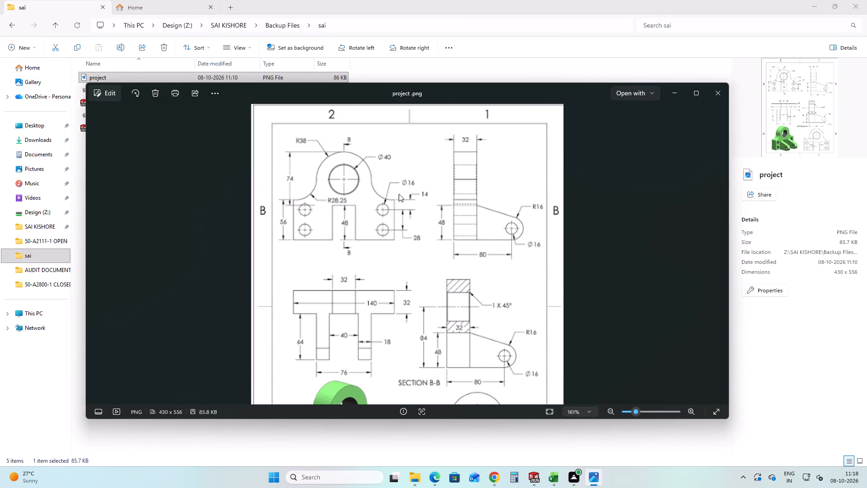
{"action": "scroll", "coordinate": [399, 194], "scroll_direction": "up", "scroll_amount": 4}
{"action": "middle_click_drag", "start_coordinate": [354, 202], "coordinate": [388, 231]}
{"action": "scroll", "coordinate": [388, 231], "scroll_direction": "up", "scroll_amount": 1}
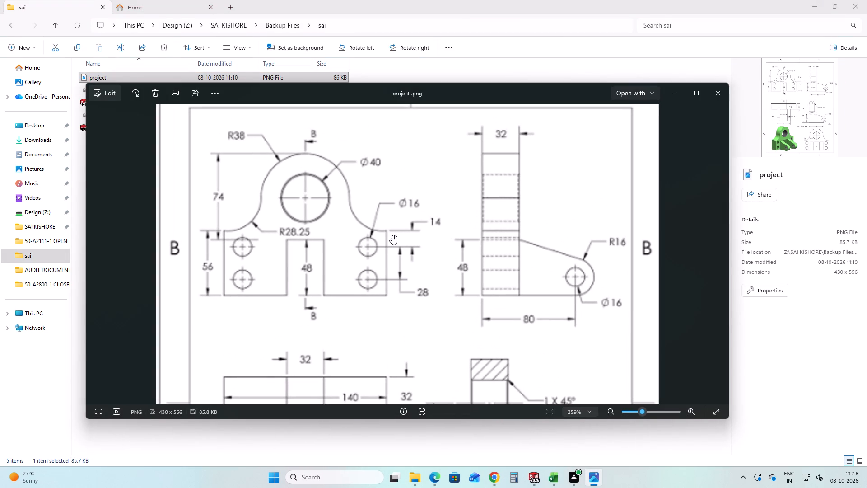
{"action": "scroll", "coordinate": [391, 235], "scroll_direction": "down", "scroll_amount": 1}
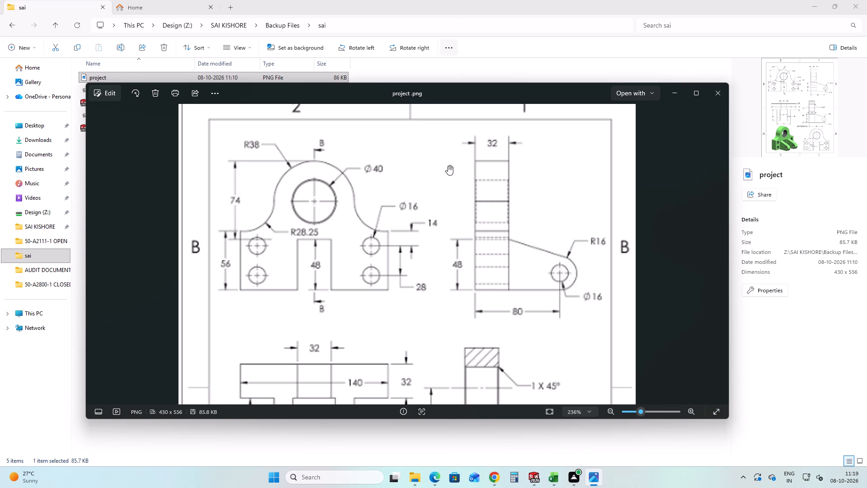
{"action": "scroll", "coordinate": [395, 275], "scroll_direction": "down", "scroll_amount": 8}
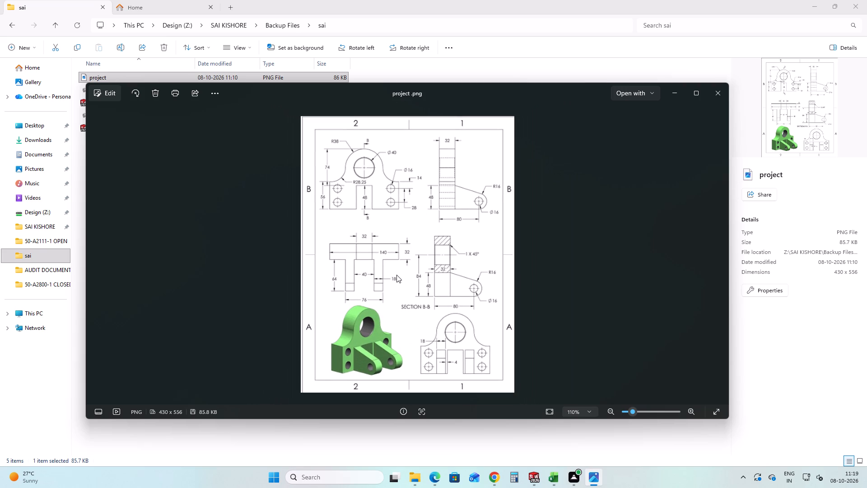
{"action": "scroll", "coordinate": [396, 275], "scroll_direction": "up", "scroll_amount": 2}
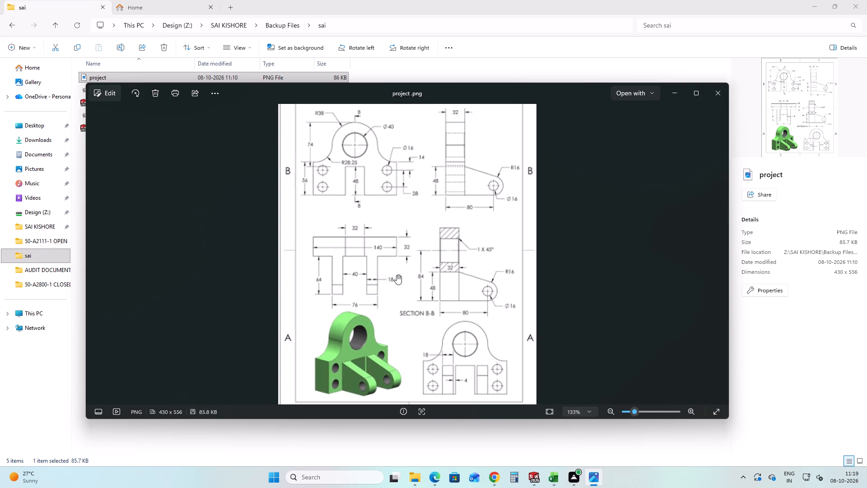
{"action": "scroll", "coordinate": [396, 275], "scroll_direction": "down", "scroll_amount": 2}
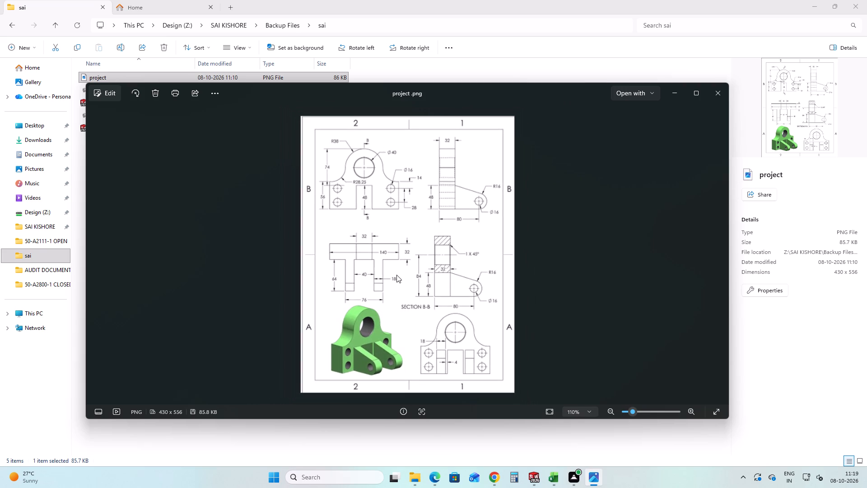
{"action": "scroll", "coordinate": [396, 275], "scroll_direction": "up", "scroll_amount": 3}
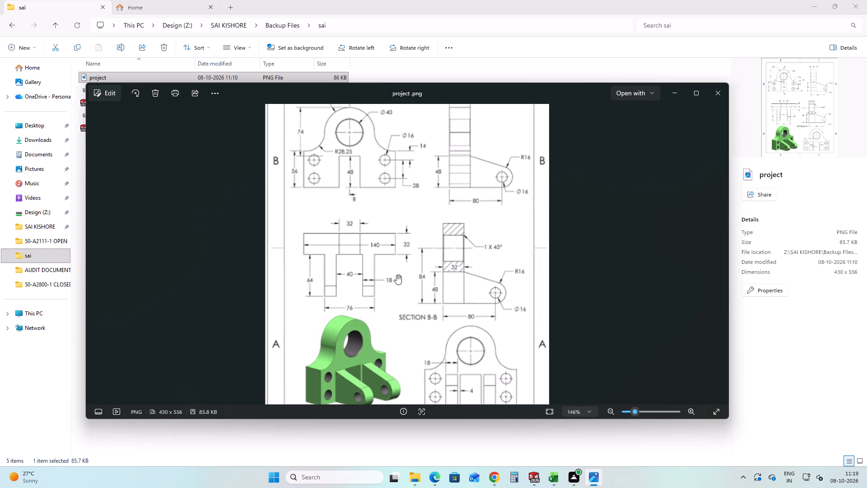
{"action": "scroll", "coordinate": [396, 275], "scroll_direction": "up", "scroll_amount": 1}
{"action": "scroll", "coordinate": [396, 275], "scroll_direction": "down", "scroll_amount": 2}
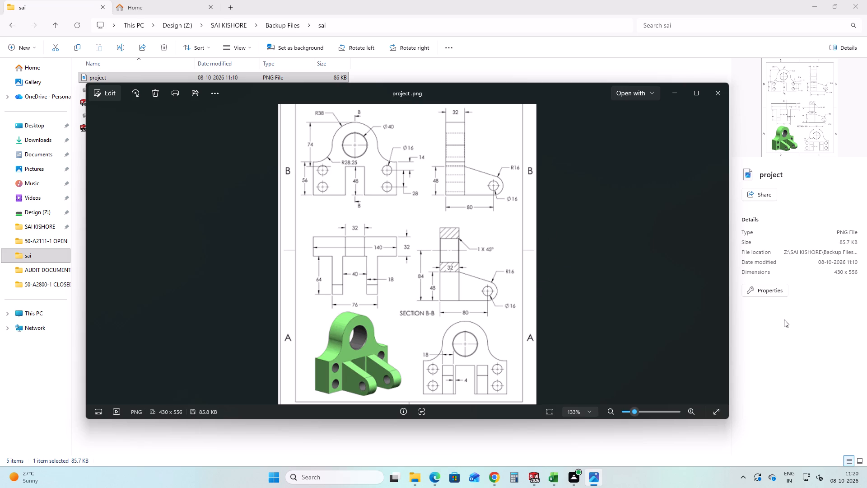
{"action": "left_click", "coordinate": [765, 336]}
Return to SOLIDWORKS and sketch two separate vertical lines about 22 mm long, about 64 mm left and 37 mm right of the origin.
{"action": "left_click", "coordinate": [541, 485]}
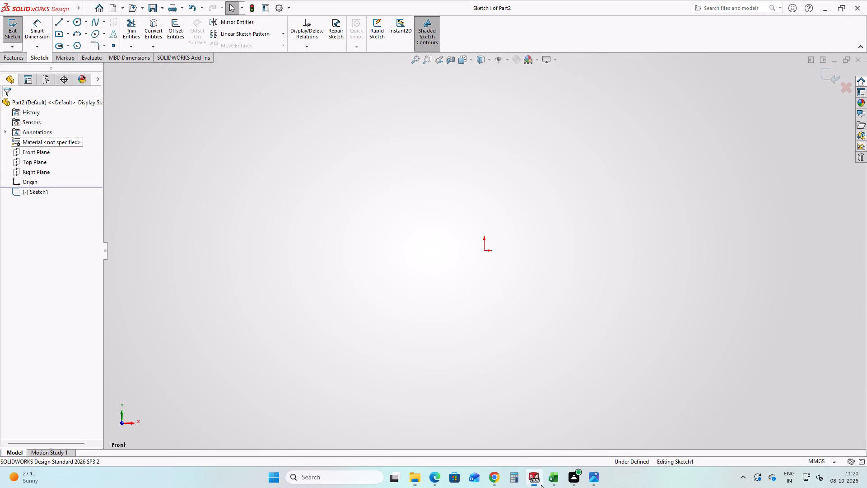
{"action": "left_click", "coordinate": [57, 24]}
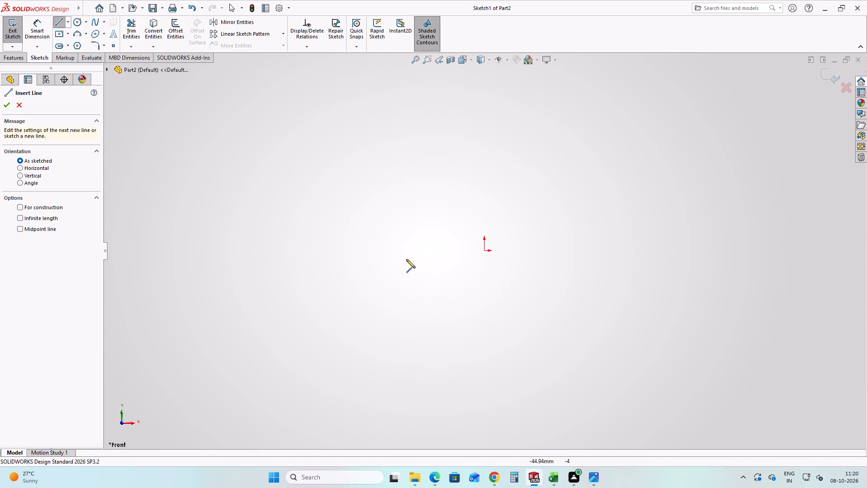
{"action": "left_click", "coordinate": [374, 253]}
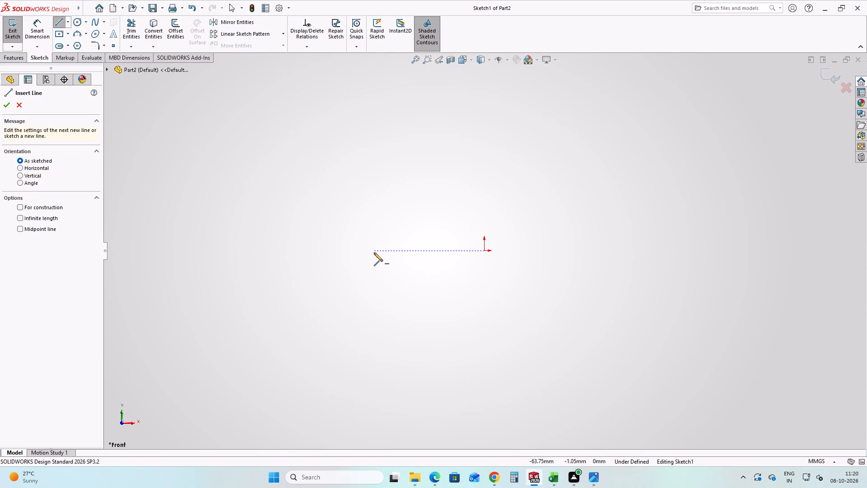
{"action": "left_click", "coordinate": [375, 213]}
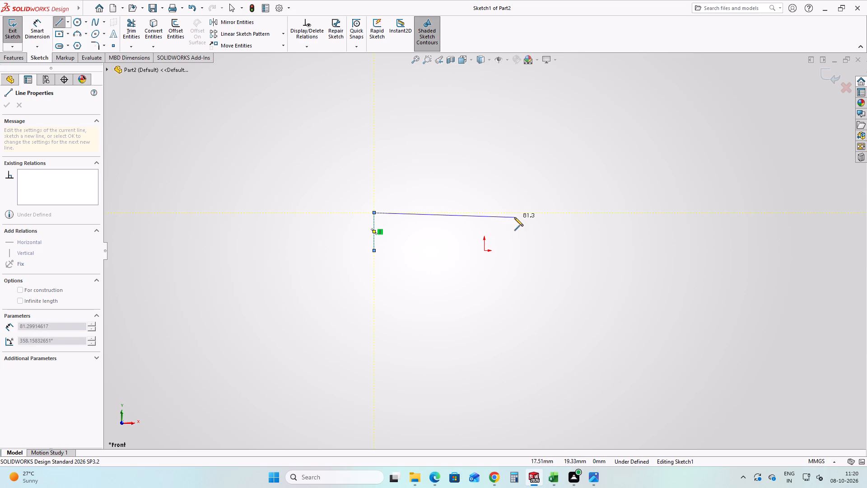
{"action": "key", "text": "Escape"}
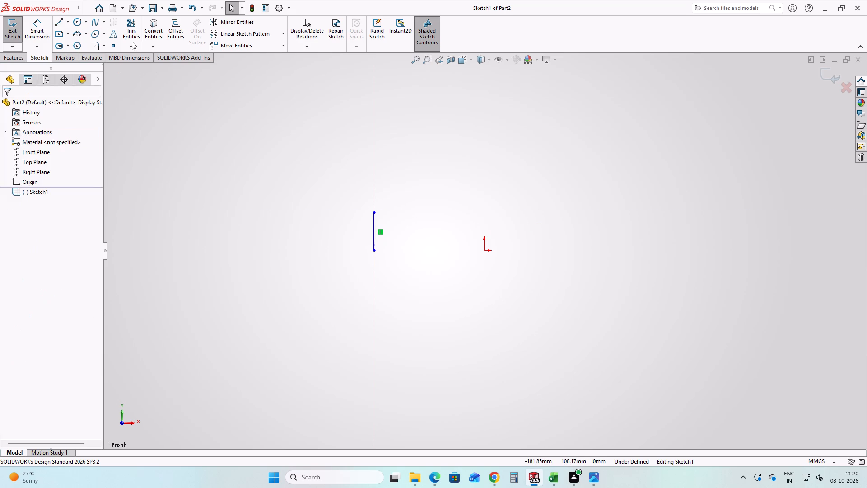
{"action": "left_click", "coordinate": [57, 24]}
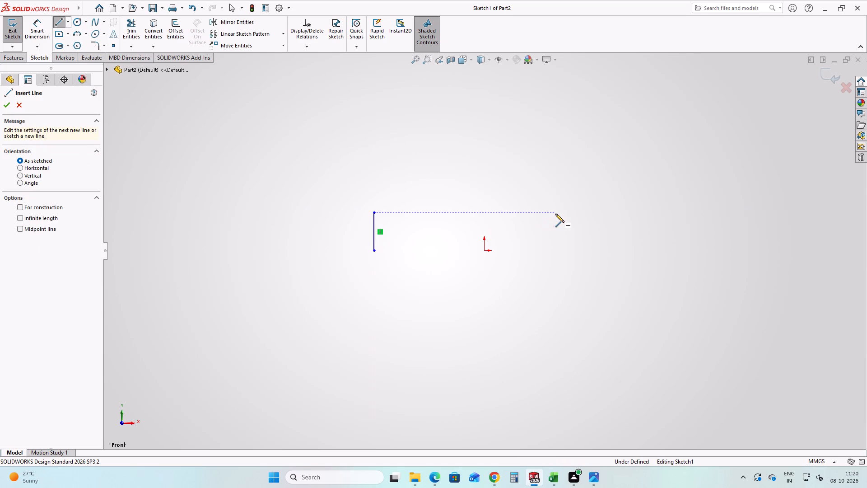
{"action": "left_click", "coordinate": [548, 213]}
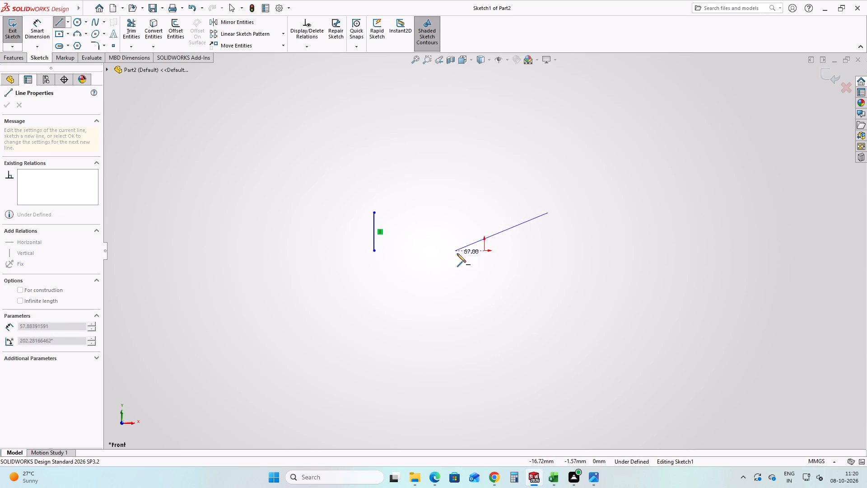
{"action": "left_click", "coordinate": [548, 251]}
{"action": "key", "text": "Escape"}
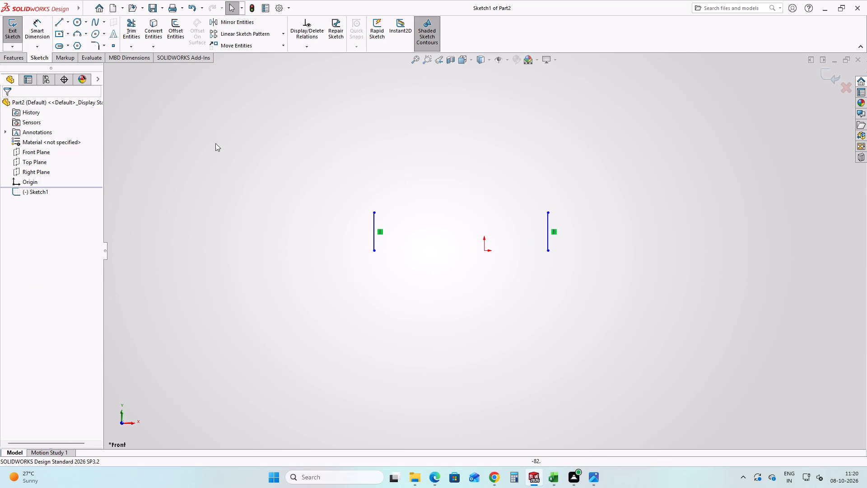
Dimension the length of both vertical lines as 56 mm.
{"action": "left_click", "coordinate": [36, 26]}
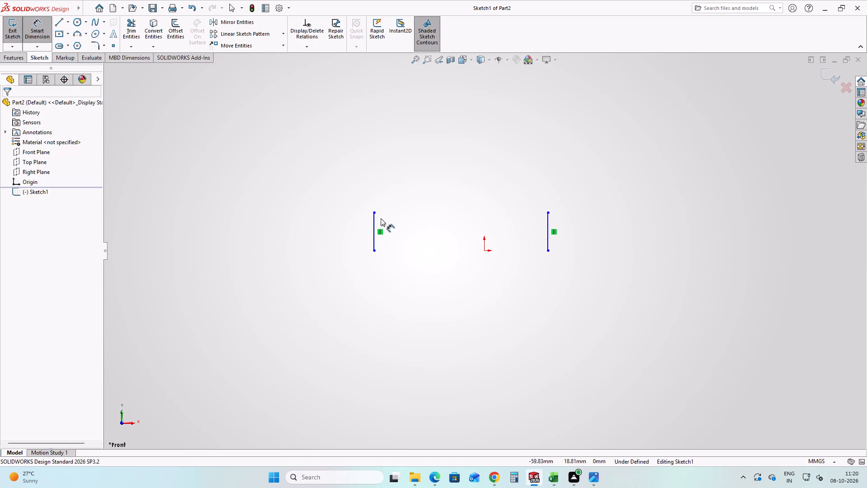
{"action": "left_click", "coordinate": [376, 218]}
{"action": "left_click", "coordinate": [332, 236]}
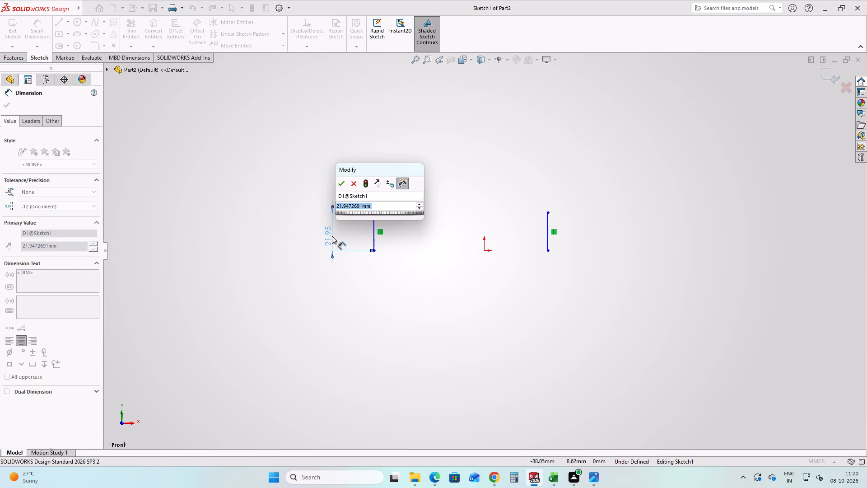
{"action": "key", "text": "5"}
{"action": "key", "text": "6"}
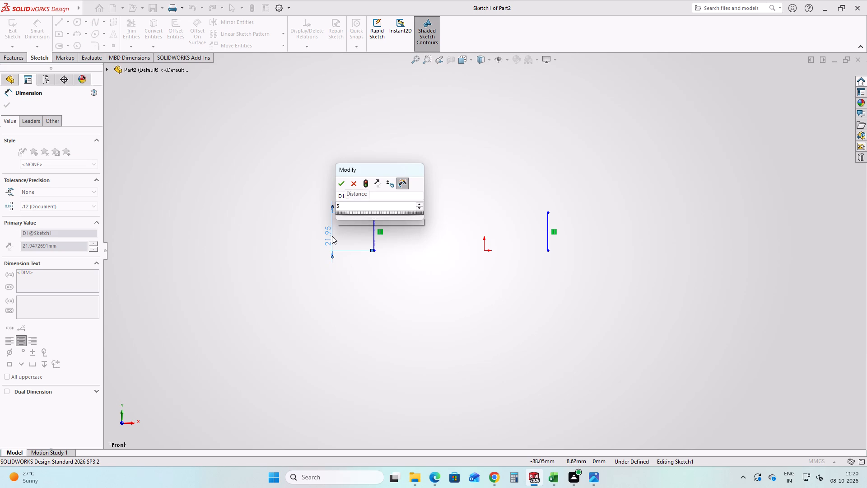
{"action": "key", "text": "Return"}
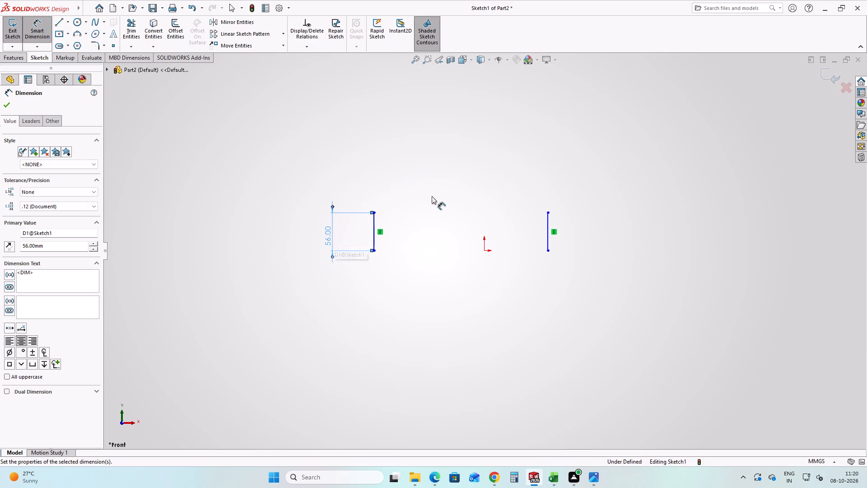
{"action": "left_click", "coordinate": [549, 222]}
{"action": "left_click", "coordinate": [572, 227]}
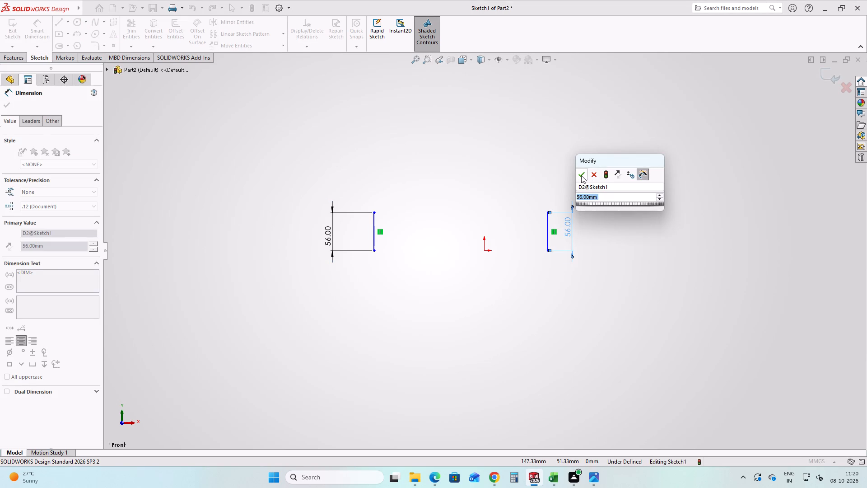
{"action": "left_click", "coordinate": [581, 175]}
{"action": "left_click", "coordinate": [625, 296]}
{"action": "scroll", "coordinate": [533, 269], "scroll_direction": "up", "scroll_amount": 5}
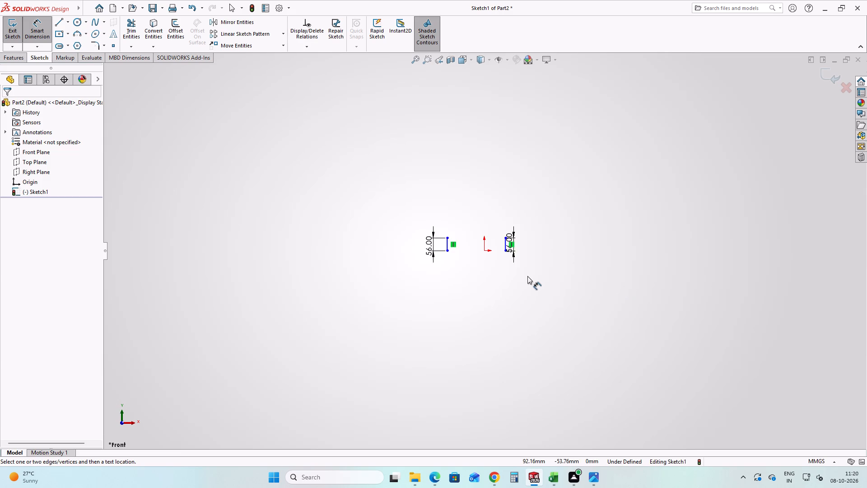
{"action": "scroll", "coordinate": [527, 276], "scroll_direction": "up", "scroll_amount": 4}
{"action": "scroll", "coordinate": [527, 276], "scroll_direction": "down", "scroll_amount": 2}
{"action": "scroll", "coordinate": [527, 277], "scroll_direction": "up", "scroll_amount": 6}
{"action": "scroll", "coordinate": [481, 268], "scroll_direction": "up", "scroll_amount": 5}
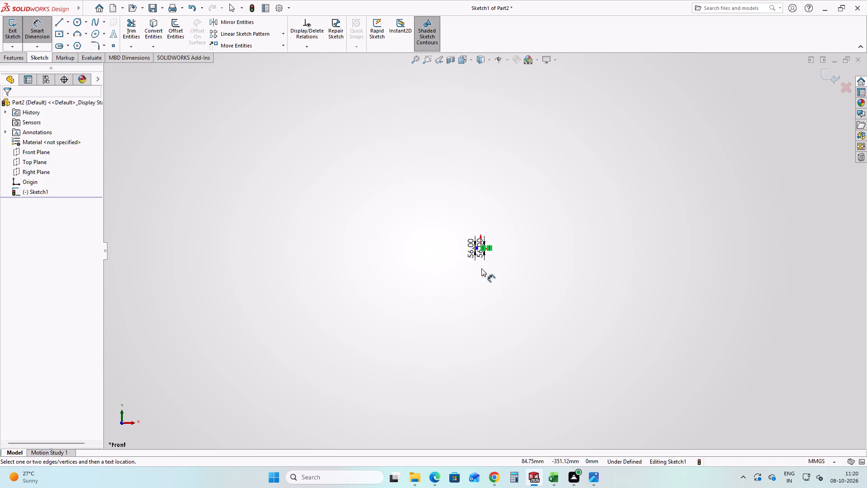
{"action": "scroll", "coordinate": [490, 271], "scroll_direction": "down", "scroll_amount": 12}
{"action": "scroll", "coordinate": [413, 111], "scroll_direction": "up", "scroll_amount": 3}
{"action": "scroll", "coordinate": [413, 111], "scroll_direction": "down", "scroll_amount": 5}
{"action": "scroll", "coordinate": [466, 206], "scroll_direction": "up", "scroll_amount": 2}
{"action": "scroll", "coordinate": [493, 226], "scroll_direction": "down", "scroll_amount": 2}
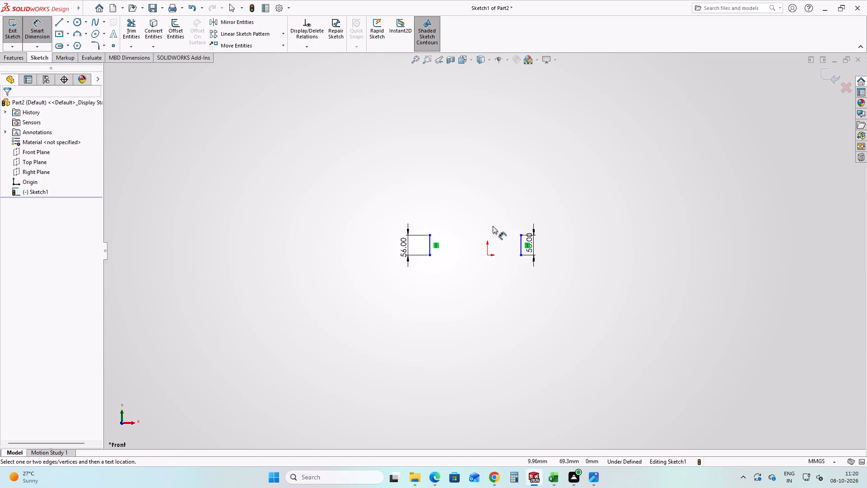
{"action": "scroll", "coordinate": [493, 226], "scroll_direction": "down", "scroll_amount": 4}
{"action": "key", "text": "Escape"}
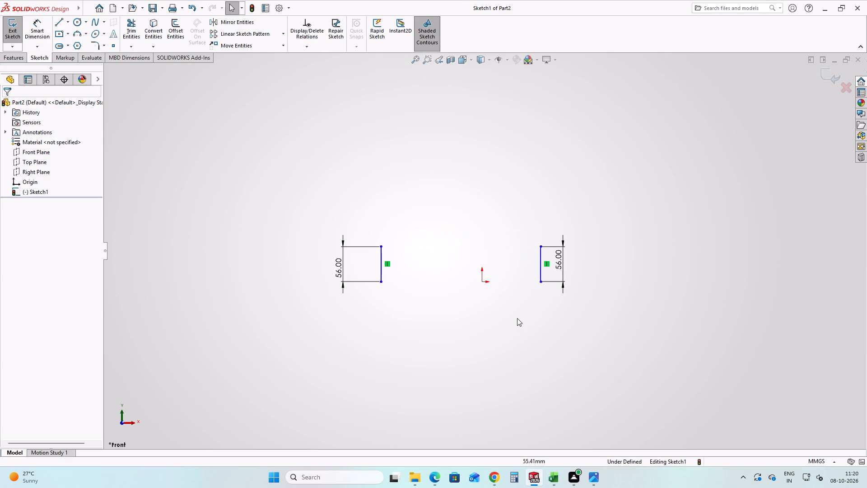
Switch to Chrome and search the bracket practice drawing's image with Google Lens from the Google image results.
{"action": "left_click", "coordinate": [493, 477]}
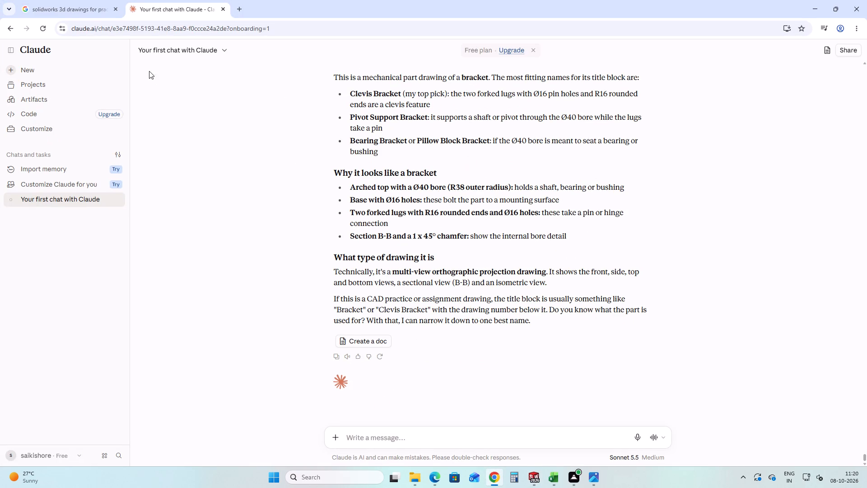
{"action": "left_click", "coordinate": [48, 2]}
{"action": "left_click", "coordinate": [659, 178]}
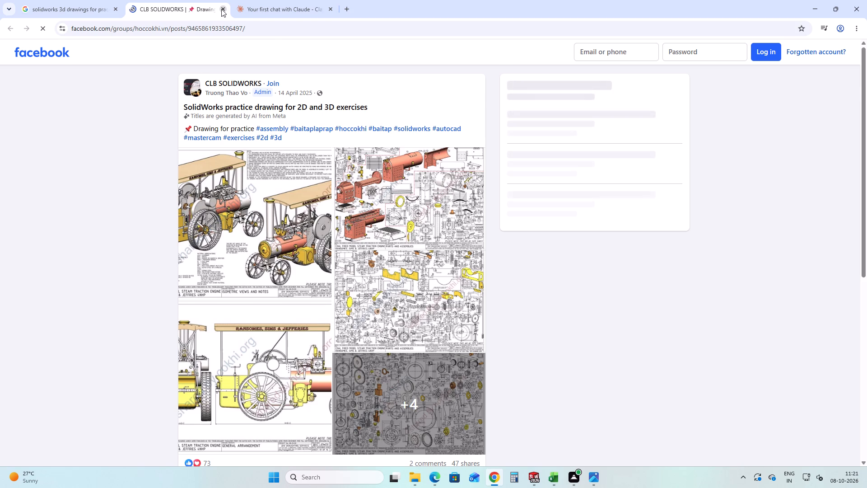
{"action": "left_click", "coordinate": [221, 9]}
{"action": "right_click", "coordinate": [696, 223]}
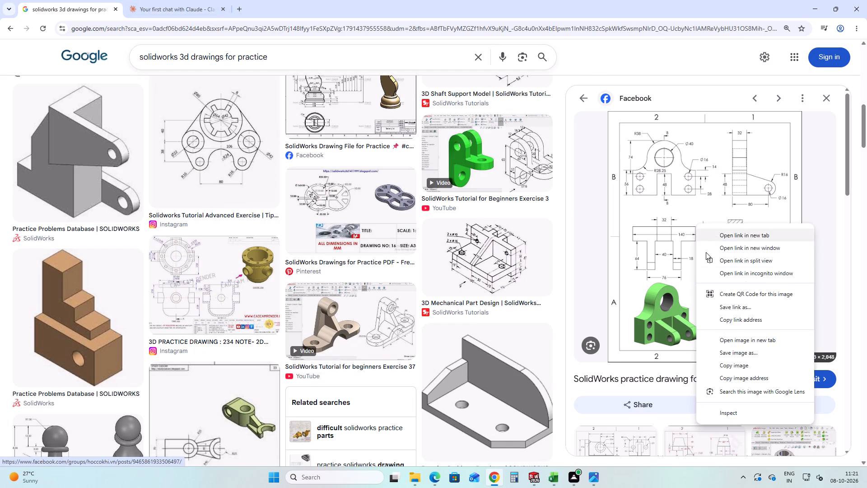
{"action": "left_click", "coordinate": [732, 389]}
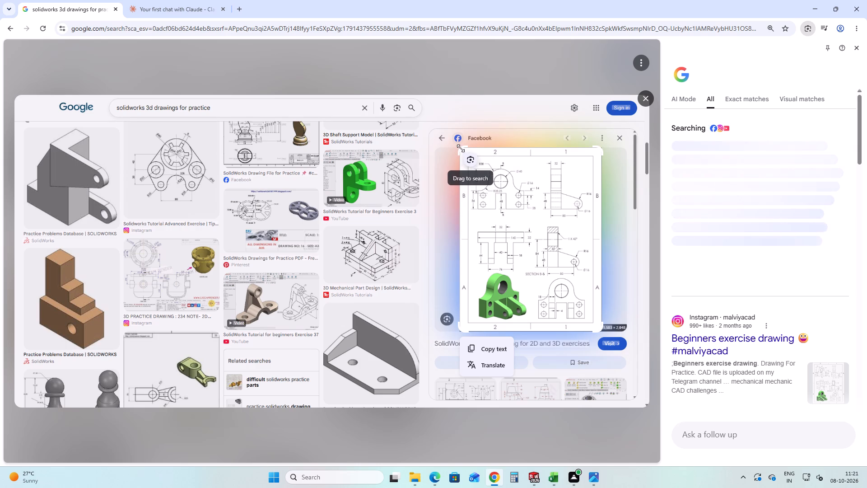
Examine the Lens overview, visual matches and related tutorials for the bracket drawing, and close the Lens results.
{"action": "scroll", "coordinate": [783, 232], "scroll_direction": "down", "scroll_amount": 1}
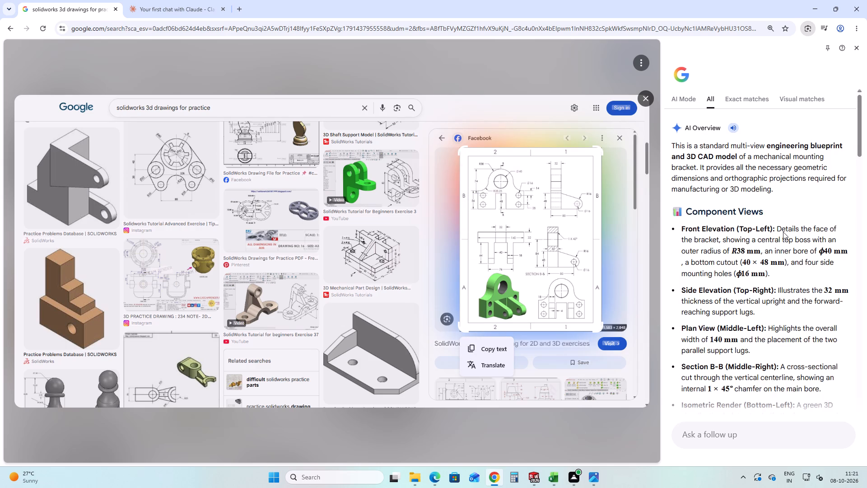
{"action": "scroll", "coordinate": [783, 237], "scroll_direction": "down", "scroll_amount": 17}
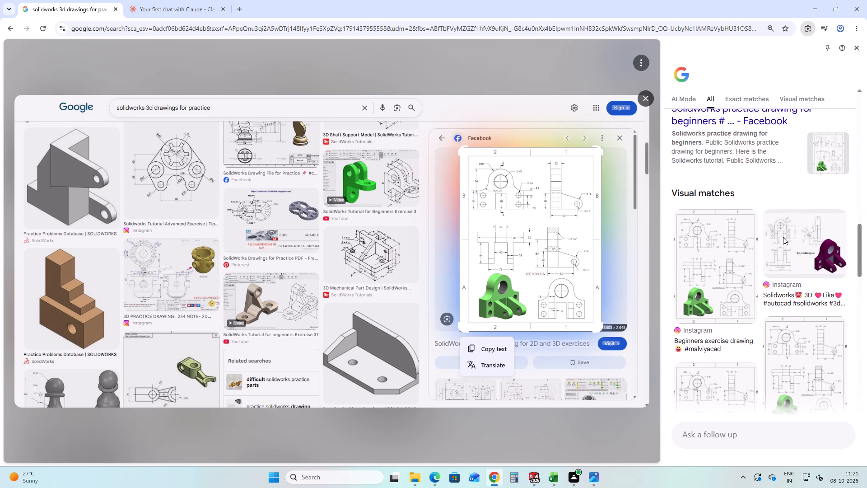
{"action": "scroll", "coordinate": [783, 237], "scroll_direction": "down", "scroll_amount": 1}
{"action": "scroll", "coordinate": [816, 276], "scroll_direction": "down", "scroll_amount": 4}
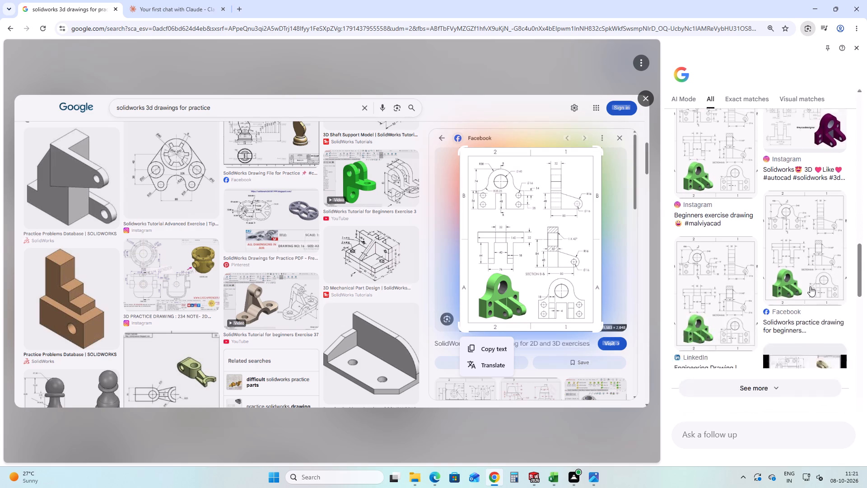
{"action": "scroll", "coordinate": [805, 287], "scroll_direction": "down", "scroll_amount": 10}
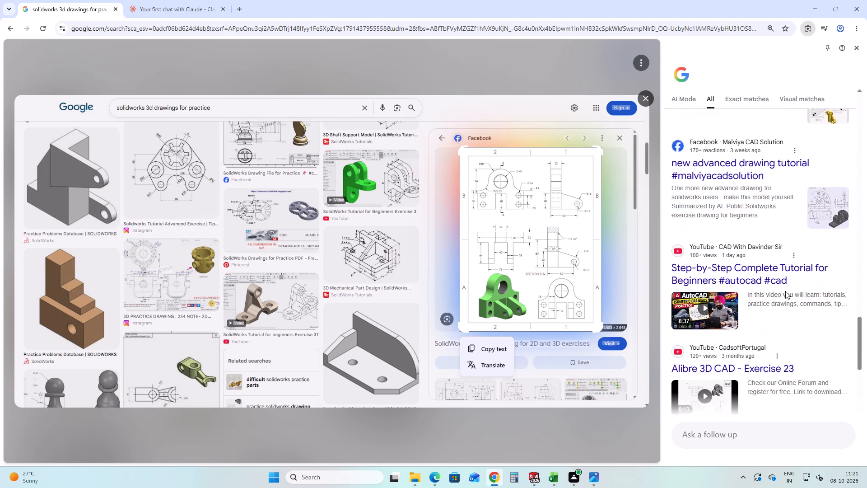
{"action": "scroll", "coordinate": [785, 291], "scroll_direction": "down", "scroll_amount": 1}
{"action": "scroll", "coordinate": [785, 291], "scroll_direction": "up", "scroll_amount": 20}
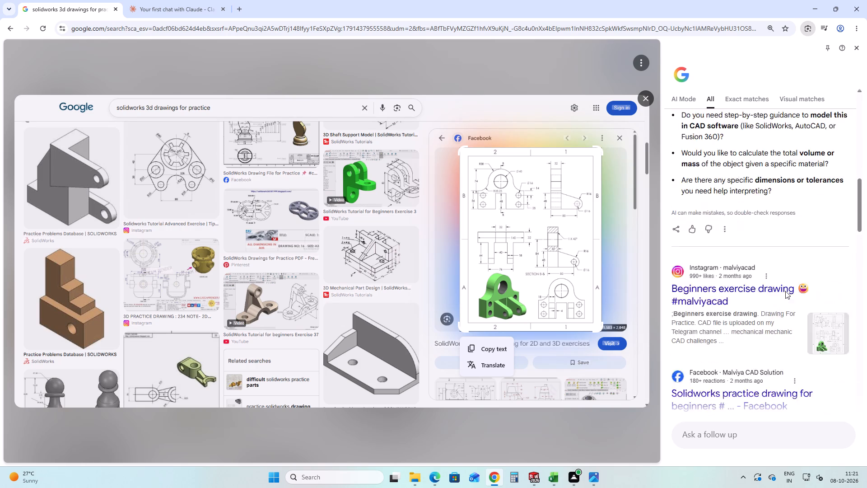
{"action": "scroll", "coordinate": [785, 291], "scroll_direction": "up", "scroll_amount": 20}
{"action": "scroll", "coordinate": [785, 291], "scroll_direction": "up", "scroll_amount": 2}
{"action": "scroll", "coordinate": [785, 291], "scroll_direction": "down", "scroll_amount": 13}
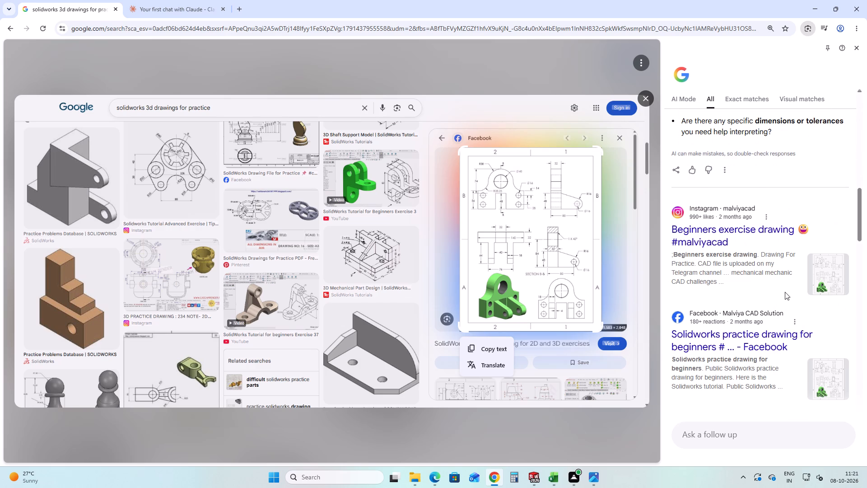
{"action": "scroll", "coordinate": [785, 292], "scroll_direction": "down", "scroll_amount": 6}
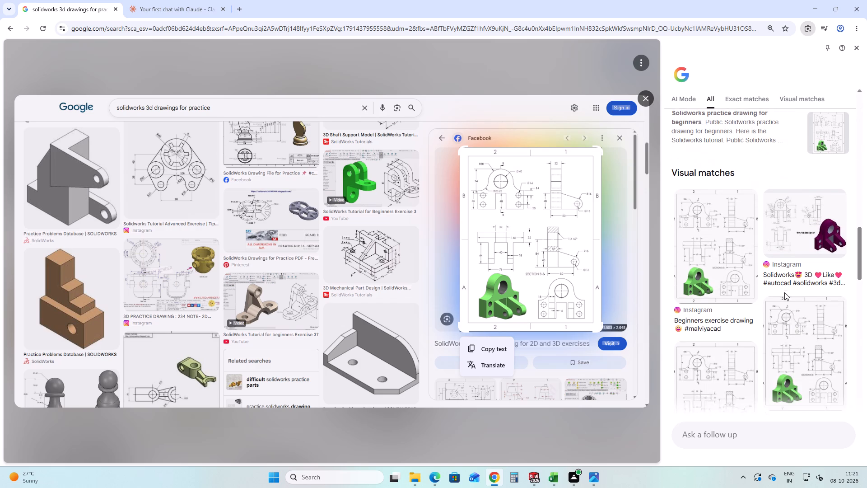
{"action": "scroll", "coordinate": [784, 293], "scroll_direction": "down", "scroll_amount": 2}
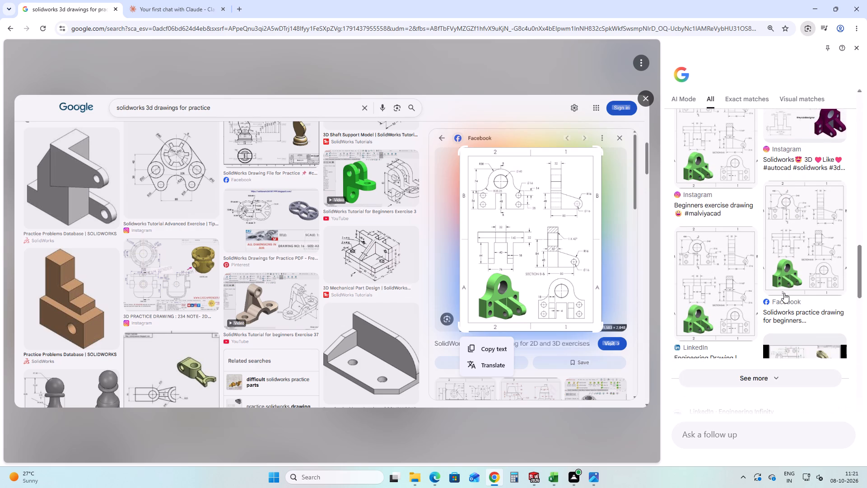
{"action": "scroll", "coordinate": [784, 293], "scroll_direction": "down", "scroll_amount": 10}
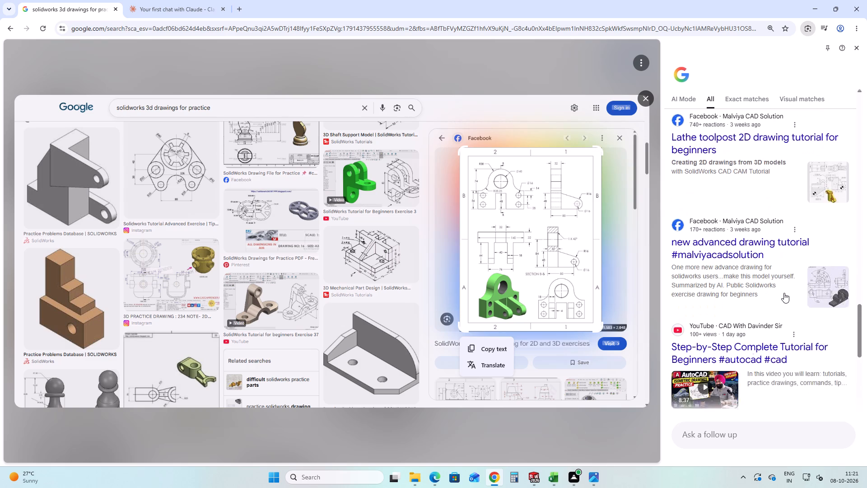
{"action": "scroll", "coordinate": [784, 293], "scroll_direction": "down", "scroll_amount": 1}
{"action": "scroll", "coordinate": [784, 293], "scroll_direction": "up", "scroll_amount": 2}
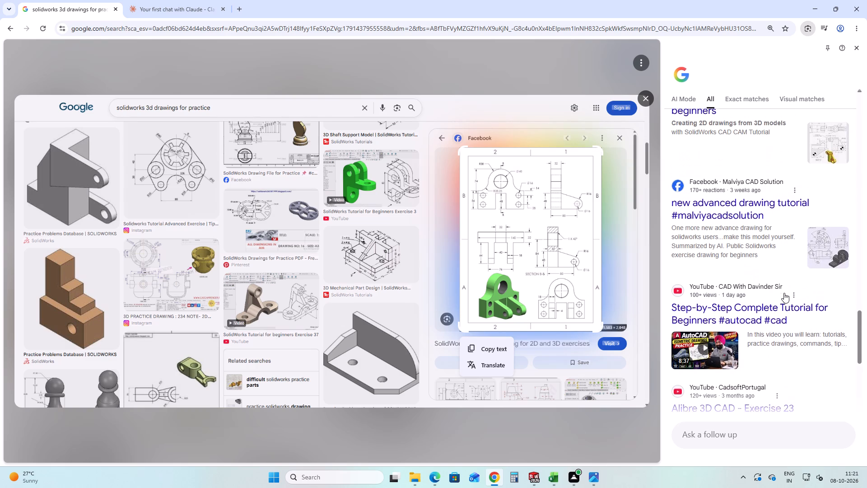
{"action": "scroll", "coordinate": [784, 293], "scroll_direction": "down", "scroll_amount": 5}
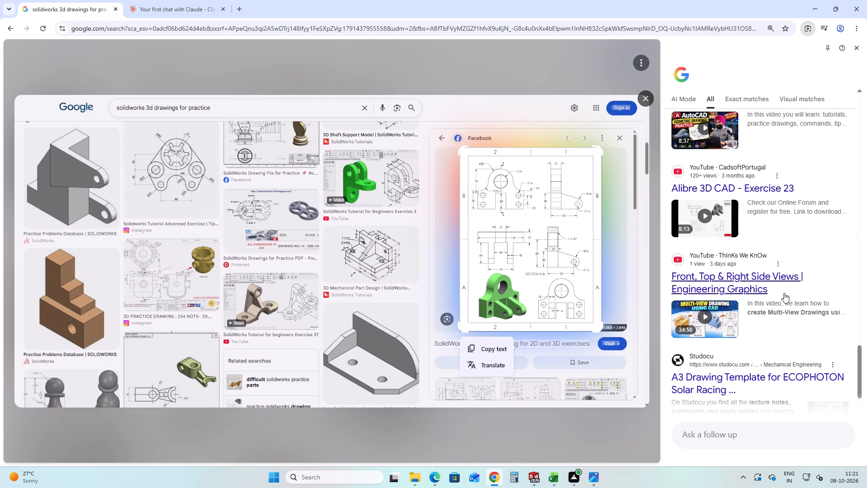
{"action": "scroll", "coordinate": [784, 293], "scroll_direction": "down", "scroll_amount": 6}
{"action": "scroll", "coordinate": [784, 293], "scroll_direction": "up", "scroll_amount": 4}
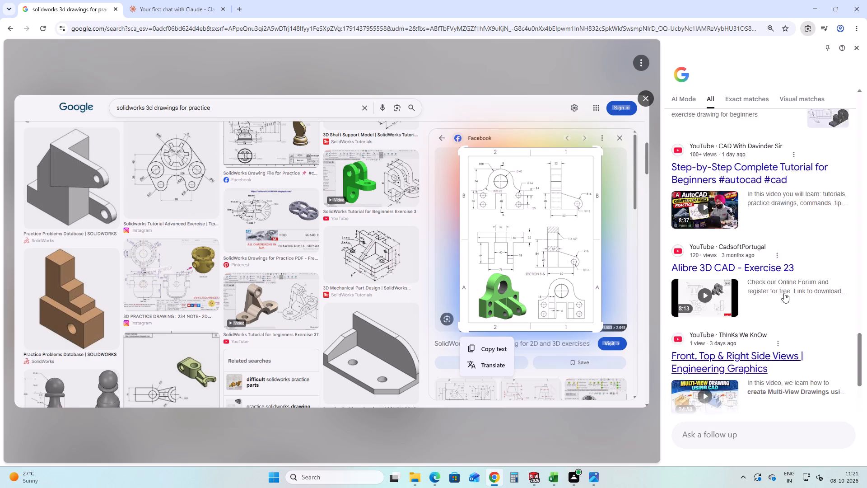
{"action": "scroll", "coordinate": [784, 293], "scroll_direction": "up", "scroll_amount": 6}
{"action": "left_click", "coordinate": [856, 46]}
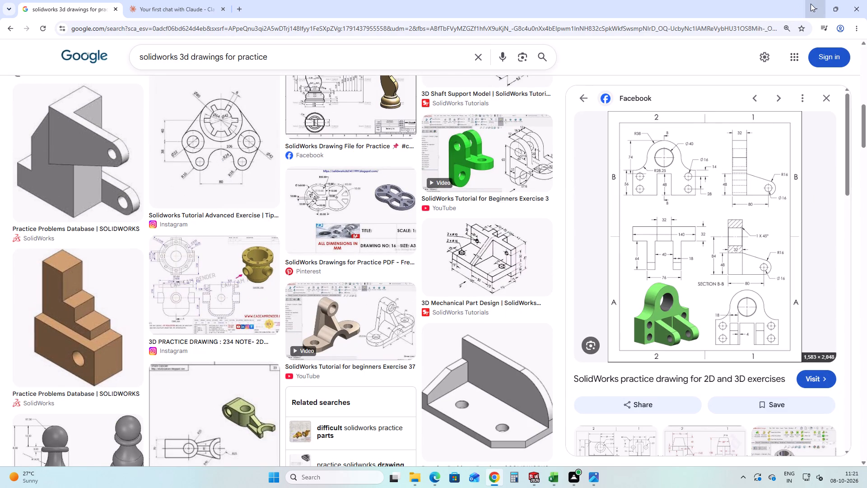
Close the Claude chat tab, open a blank browser tab and return to SOLIDWORKS.
{"action": "left_click", "coordinate": [167, 9]}
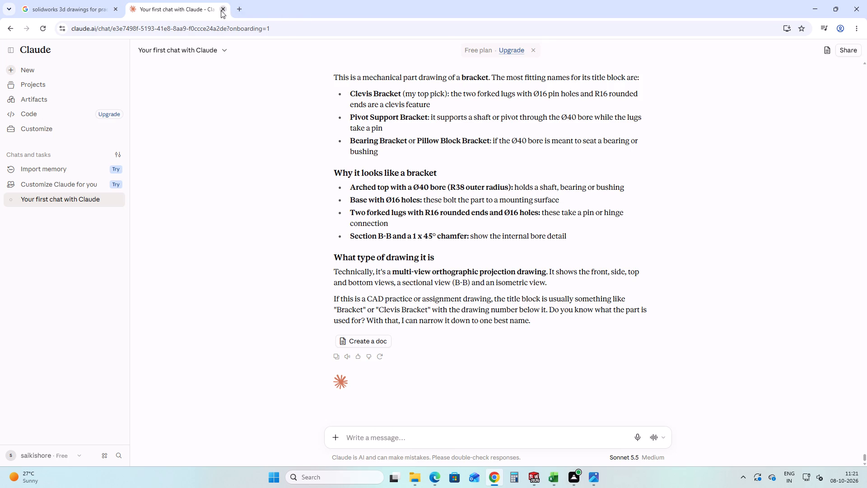
{"action": "left_click", "coordinate": [221, 10]}
{"action": "left_click", "coordinate": [129, 9]}
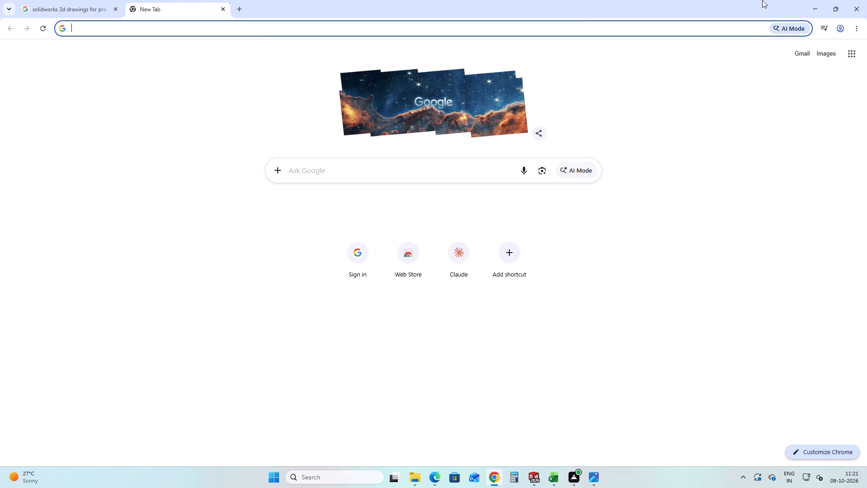
{"action": "left_click", "coordinate": [824, 13]}
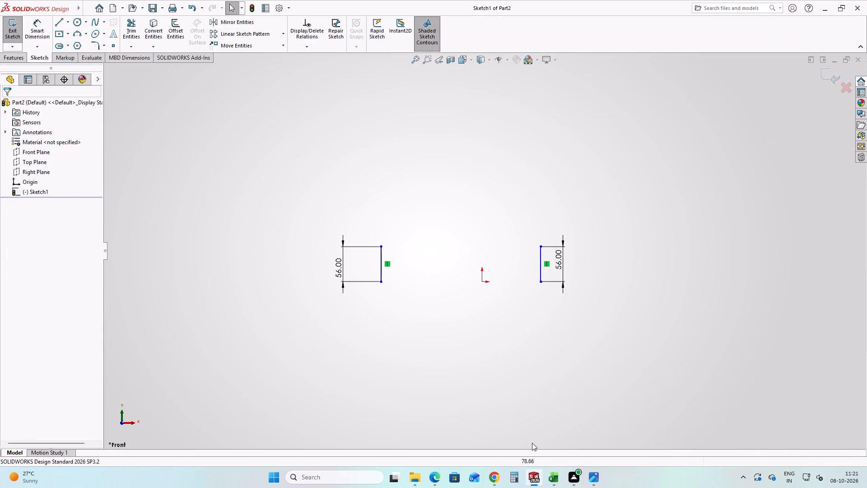
Switch to project.png in Photos and examine the bracket's front view, side view and section dimensions.
{"action": "left_click", "coordinate": [435, 479]}
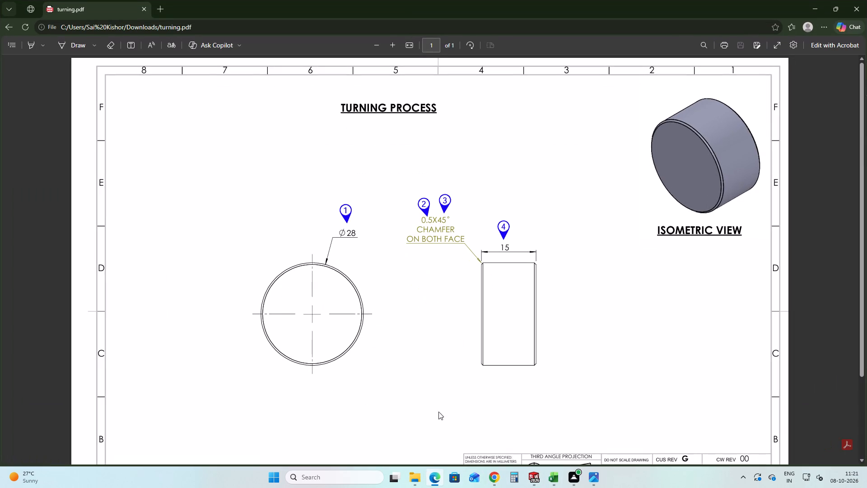
{"action": "left_click", "coordinate": [442, 475]}
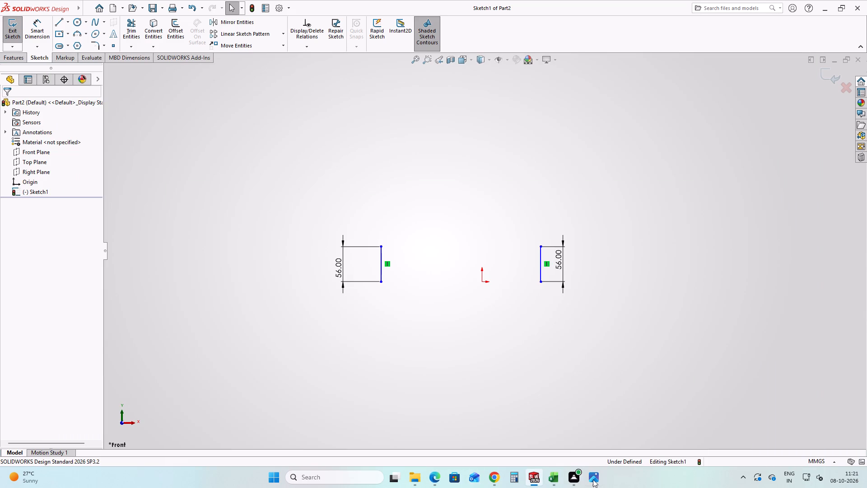
{"action": "left_click", "coordinate": [589, 479]}
{"action": "scroll", "coordinate": [330, 278], "scroll_direction": "up", "scroll_amount": 3}
{"action": "middle_click_drag", "start_coordinate": [342, 186], "coordinate": [365, 239]}
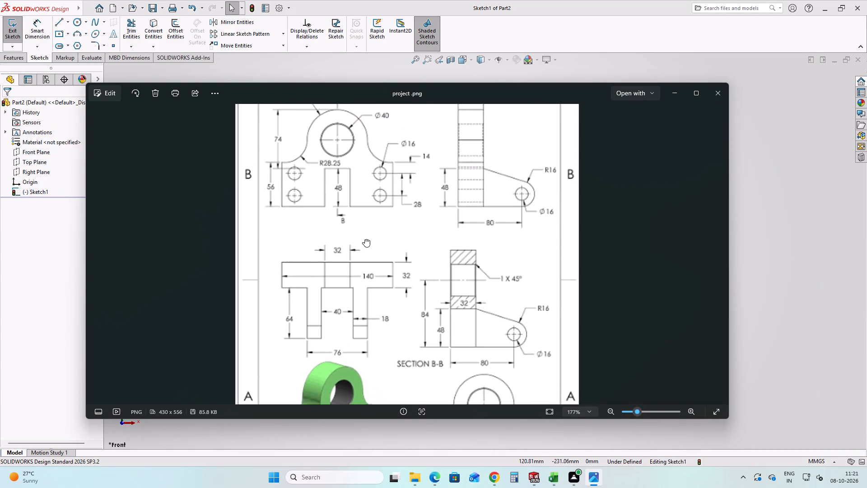
{"action": "middle_click_drag", "start_coordinate": [365, 239], "coordinate": [377, 299]}
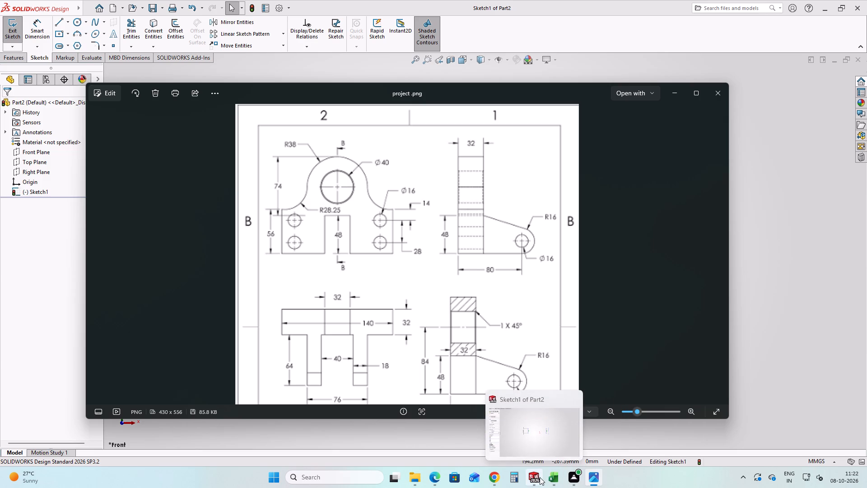
Return to SOLIDWORKS and delete both vertical sketch lines together with their length dimensions.
{"action": "left_click", "coordinate": [541, 443]}
{"action": "left_click_drag", "start_coordinate": [241, 194], "coordinate": [679, 380]}
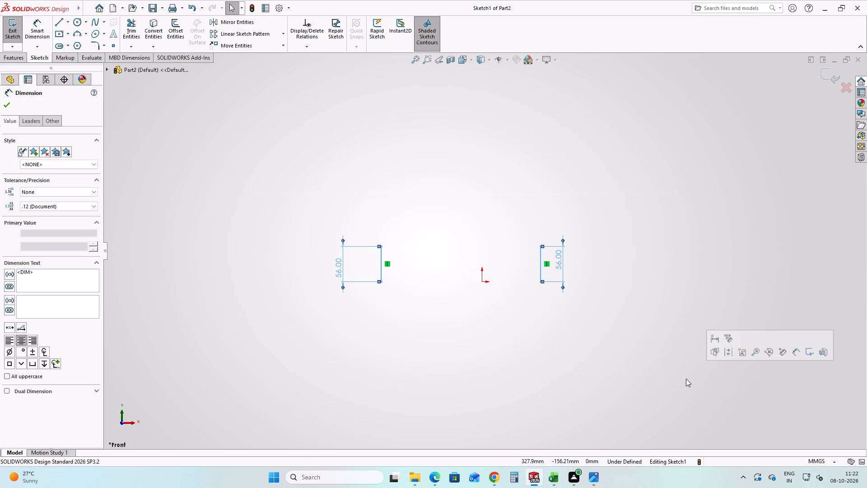
{"action": "key", "text": "Delete"}
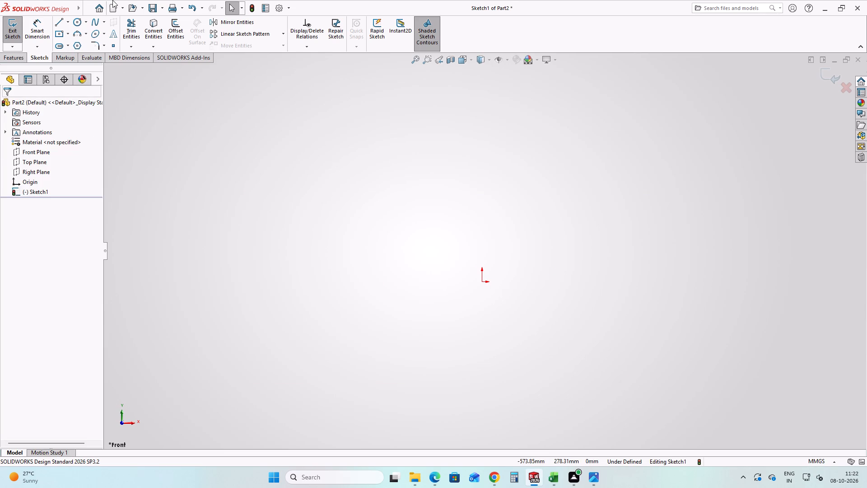
Sketch two concentric circles centred on the origin, with radii of about 123 mm and 64 mm.
{"action": "left_click", "coordinate": [76, 22]}
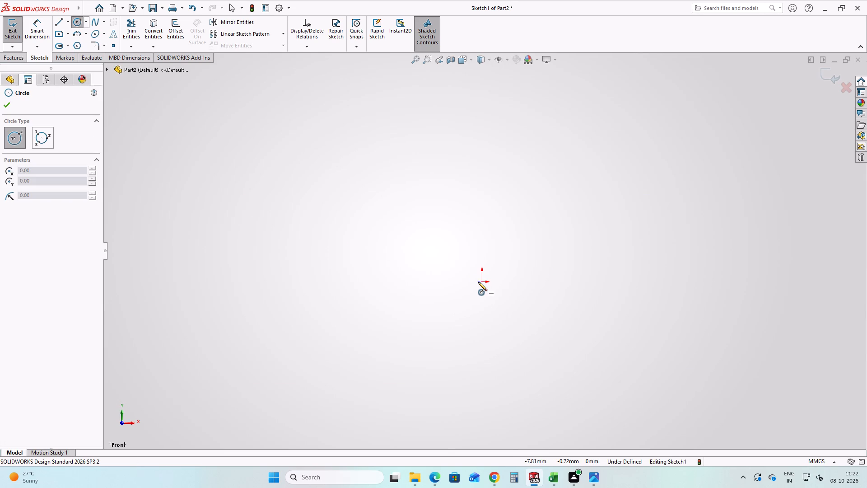
{"action": "left_click", "coordinate": [481, 283]}
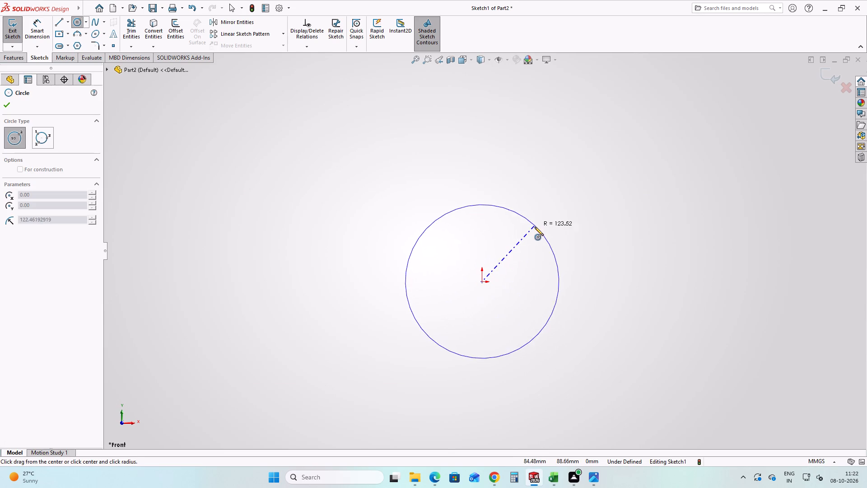
{"action": "left_click", "coordinate": [535, 227]}
{"action": "left_click", "coordinate": [483, 282]}
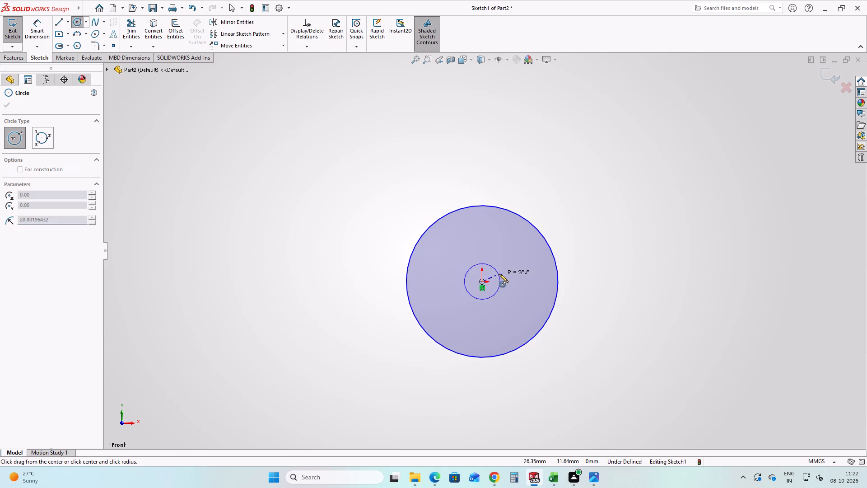
{"action": "left_click", "coordinate": [515, 260]}
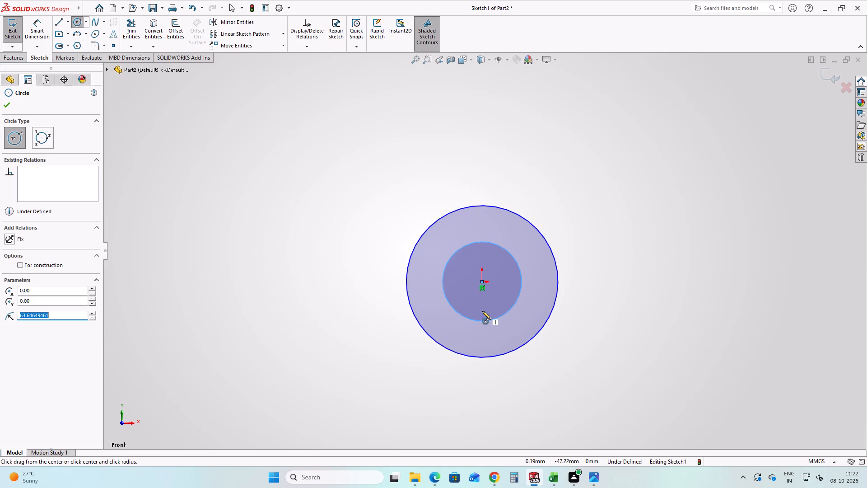
{"action": "key", "text": "Escape"}
Dimension the larger circle's diameter with Smart Dimension, checking project.png for the size, and set it to 38 mm.
{"action": "scroll", "coordinate": [482, 300], "scroll_direction": "down", "scroll_amount": 3}
{"action": "scroll", "coordinate": [325, 177], "scroll_direction": "down", "scroll_amount": 2}
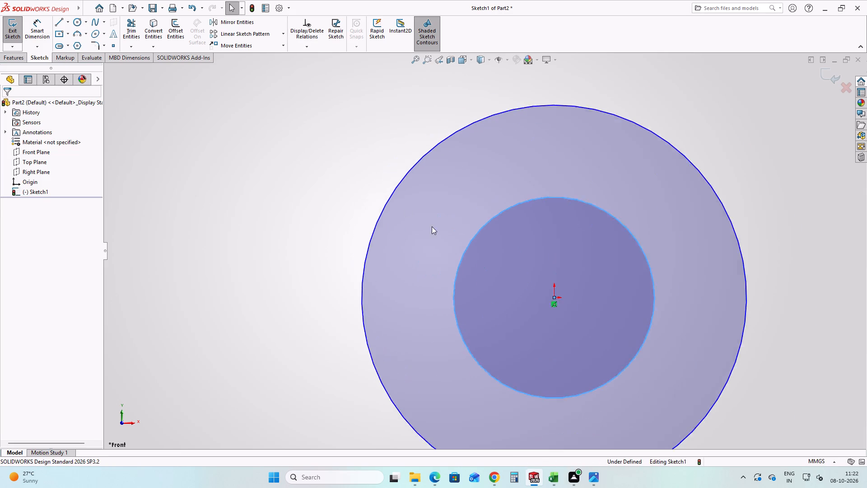
{"action": "scroll", "coordinate": [432, 226], "scroll_direction": "down", "scroll_amount": 1}
{"action": "scroll", "coordinate": [574, 317], "scroll_direction": "down", "scroll_amount": 7}
{"action": "scroll", "coordinate": [590, 329], "scroll_direction": "up", "scroll_amount": 11}
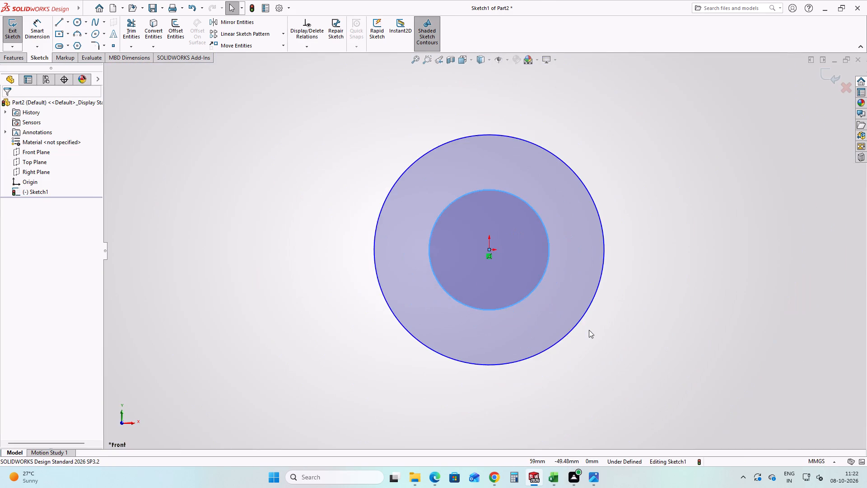
{"action": "scroll", "coordinate": [589, 330], "scroll_direction": "down", "scroll_amount": 2}
{"action": "scroll", "coordinate": [589, 330], "scroll_direction": "up", "scroll_amount": 2}
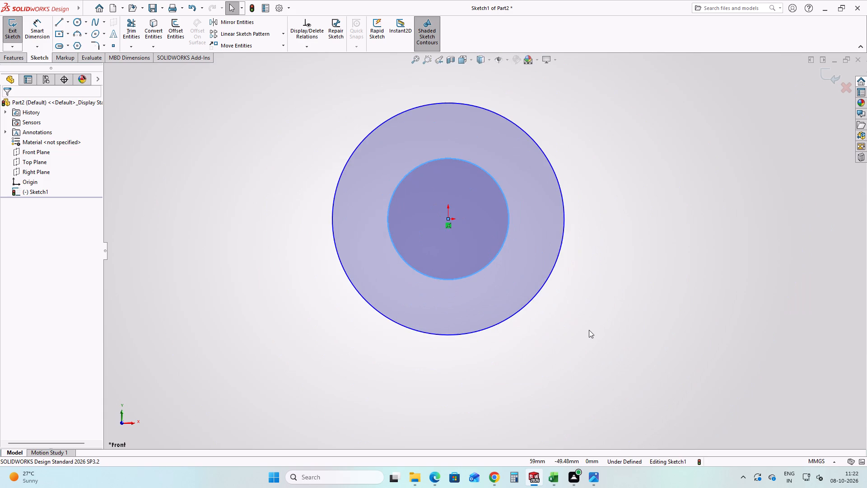
{"action": "scroll", "coordinate": [589, 330], "scroll_direction": "up", "scroll_amount": 1}
{"action": "left_click", "coordinate": [36, 22]}
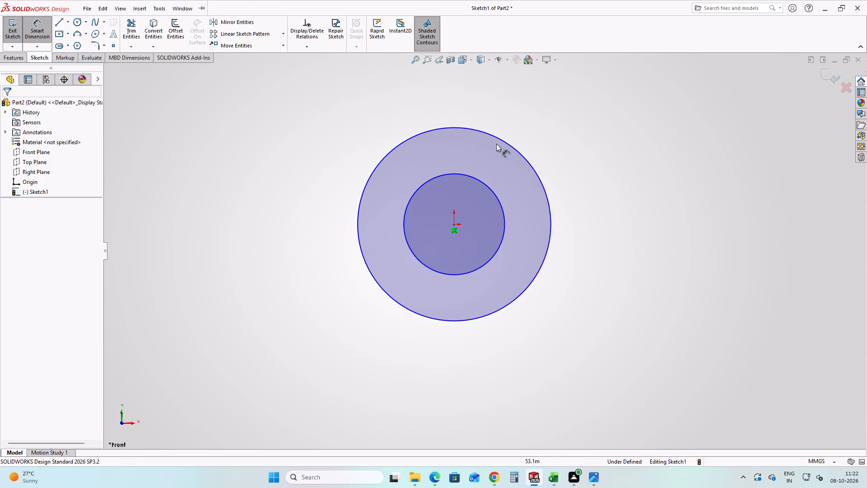
{"action": "left_click", "coordinate": [504, 141]}
{"action": "left_click", "coordinate": [584, 126]}
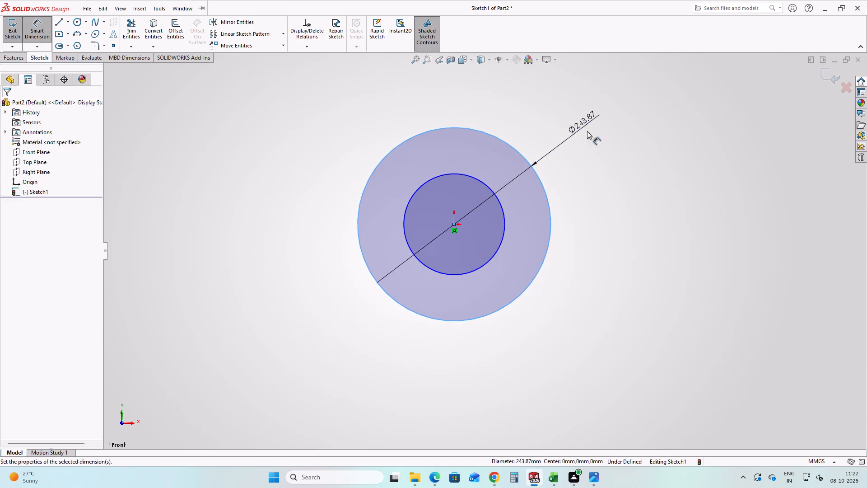
{"action": "left_click", "coordinate": [591, 477]}
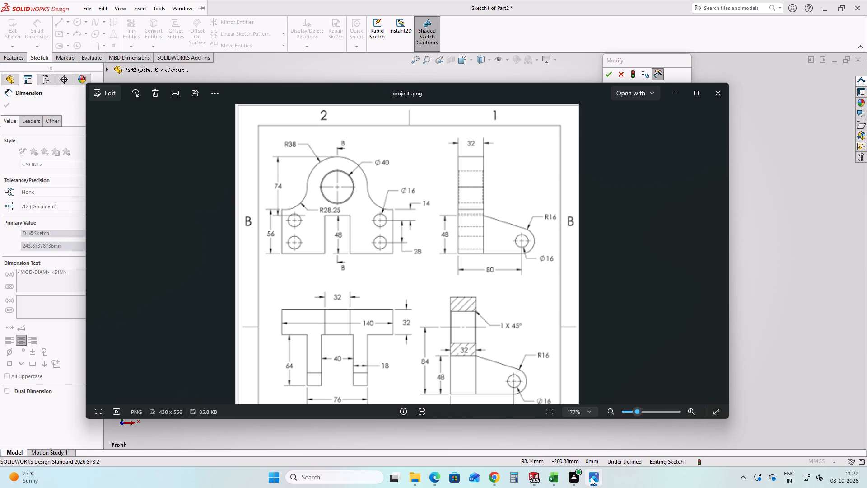
{"action": "left_click", "coordinate": [591, 477]}
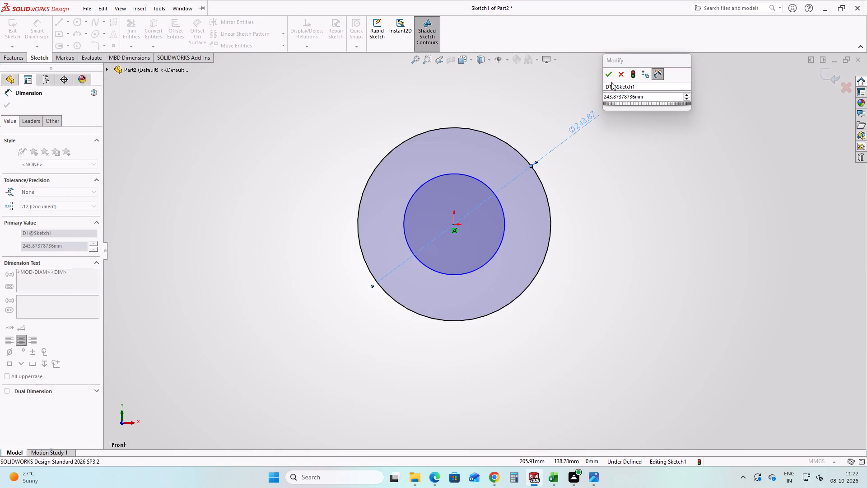
{"action": "left_click", "coordinate": [648, 98]}
{"action": "type", "text": "38"}
{"action": "key", "text": "Return"}
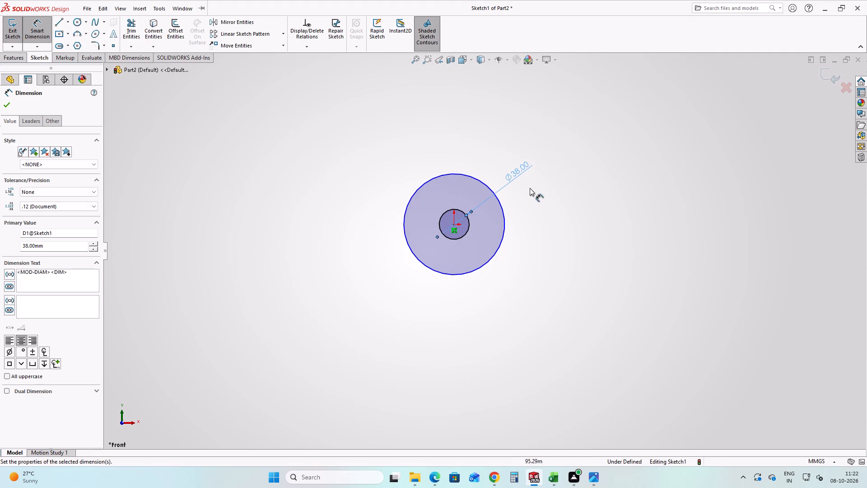
Display the 38 mm diameter dimension as a radius and set that radius to 38 mm.
{"action": "right_click", "coordinate": [520, 168]}
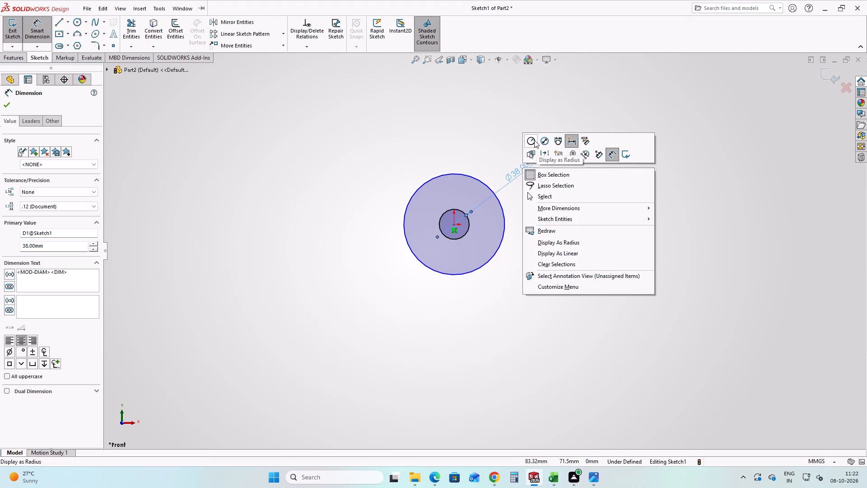
{"action": "left_click", "coordinate": [534, 140]}
{"action": "left_click", "coordinate": [559, 174]}
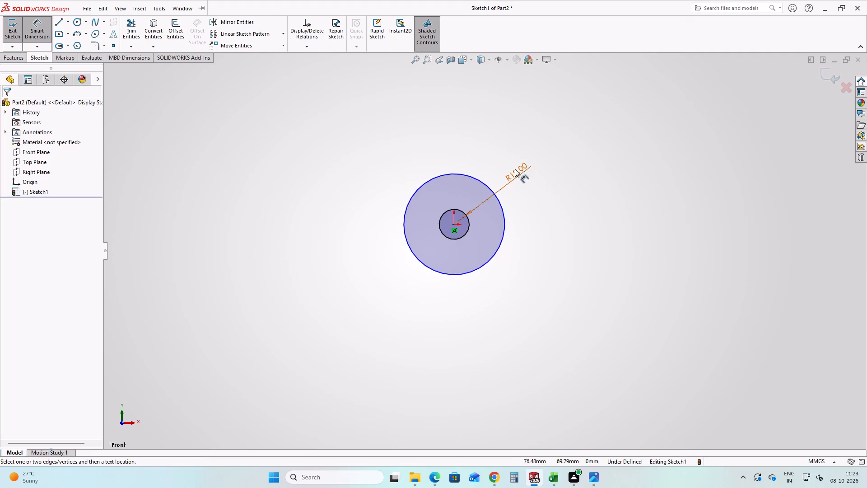
{"action": "double_click", "coordinate": [515, 169]}
{"action": "type", "text": "38"}
{"action": "key", "text": "Return"}
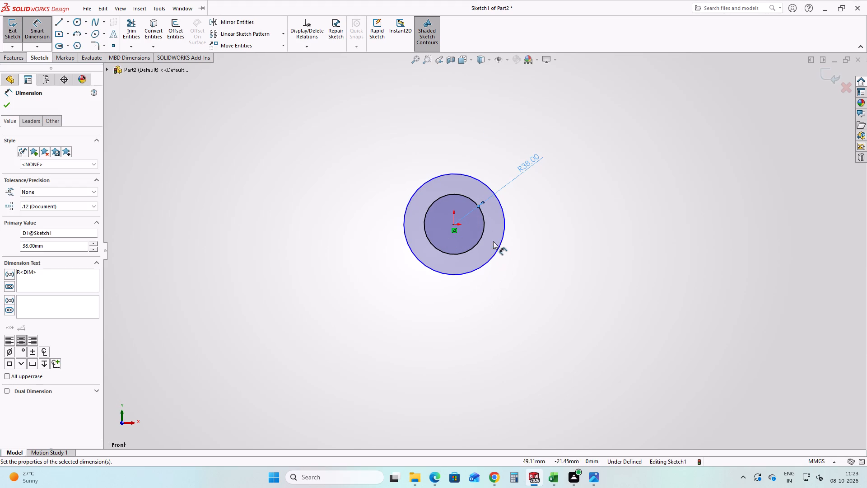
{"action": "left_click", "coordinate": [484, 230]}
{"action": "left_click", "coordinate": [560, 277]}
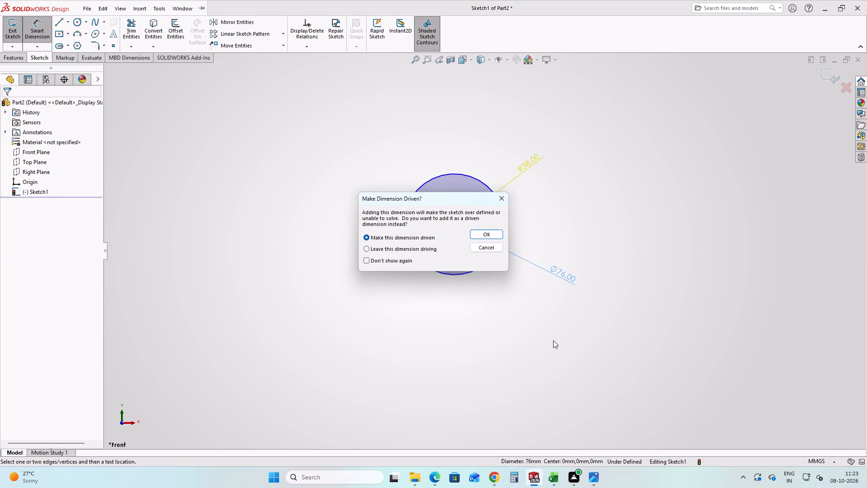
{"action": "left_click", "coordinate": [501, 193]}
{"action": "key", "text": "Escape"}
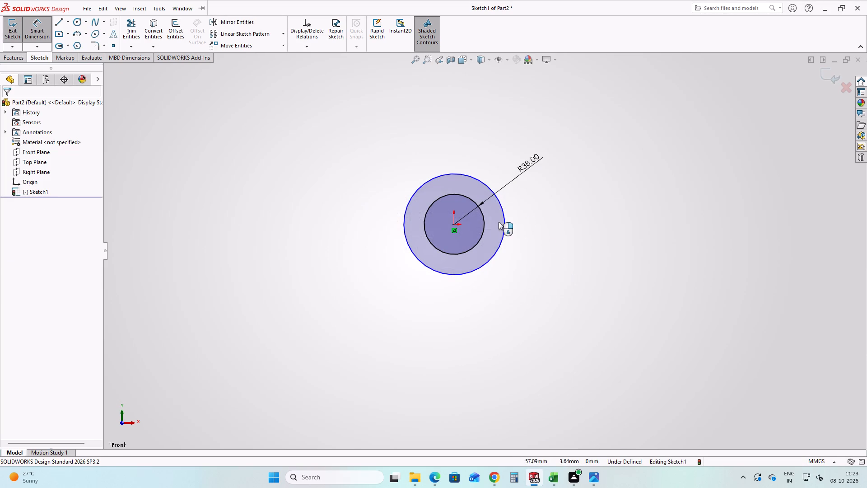
Delete the R38 radius dimension from the sketch.
{"action": "left_click", "coordinate": [522, 167]}
{"action": "key", "text": "Delete"}
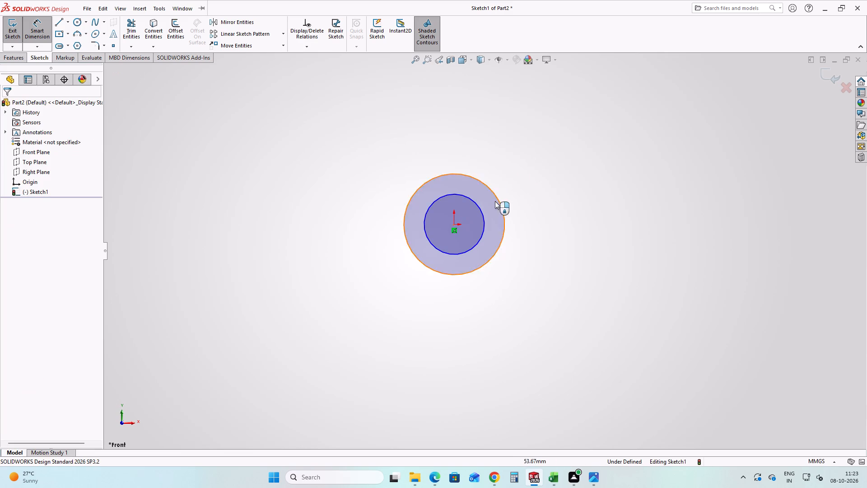
Dimension the diameter of the undimensioned outer circle with Smart Dimension and set it to 40 mm.
{"action": "left_click", "coordinate": [34, 21]}
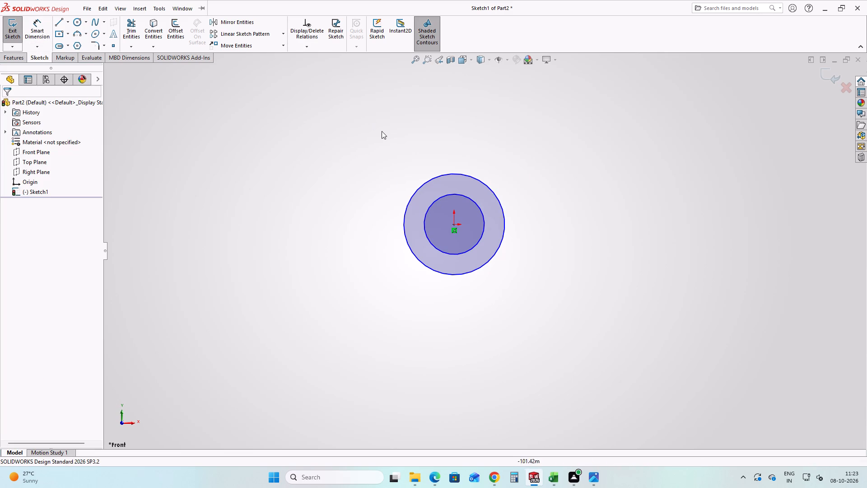
{"action": "left_click", "coordinate": [26, 28]}
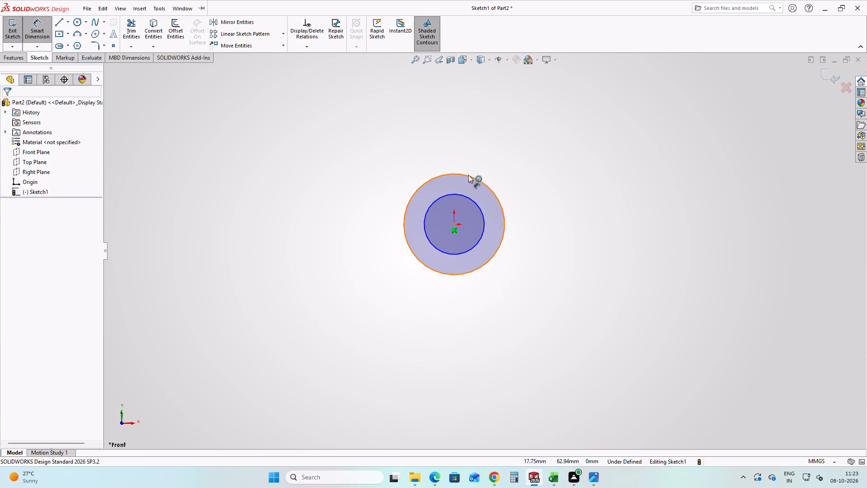
{"action": "left_click", "coordinate": [468, 175]}
{"action": "left_click", "coordinate": [529, 155]}
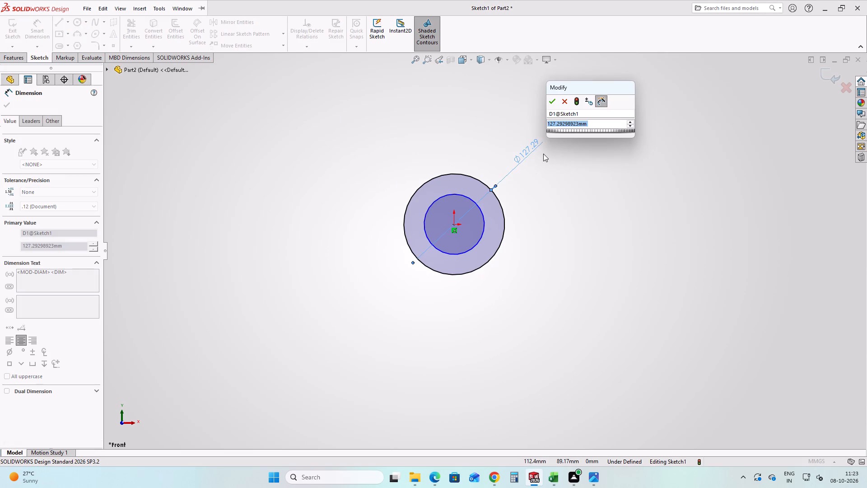
{"action": "type", "text": "40"}
{"action": "key", "text": "Return"}
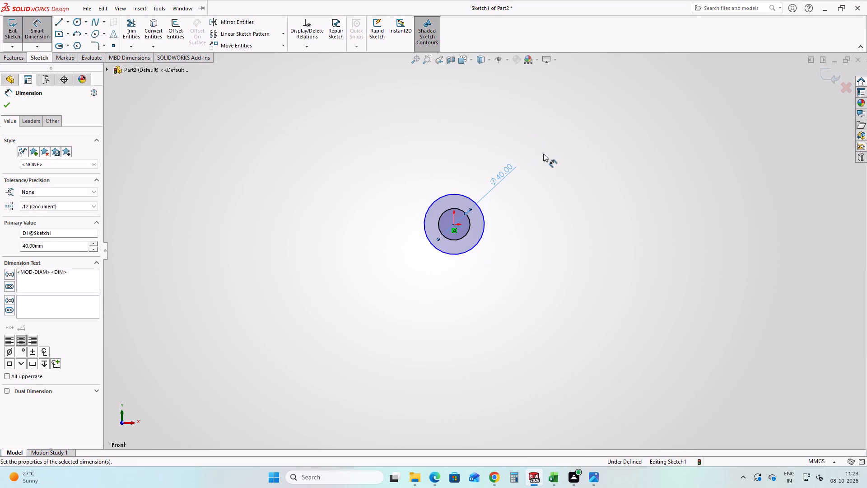
Switch to project.png in Photos and examine the full sheet with all the bracket's views.
{"action": "left_click", "coordinate": [587, 483]}
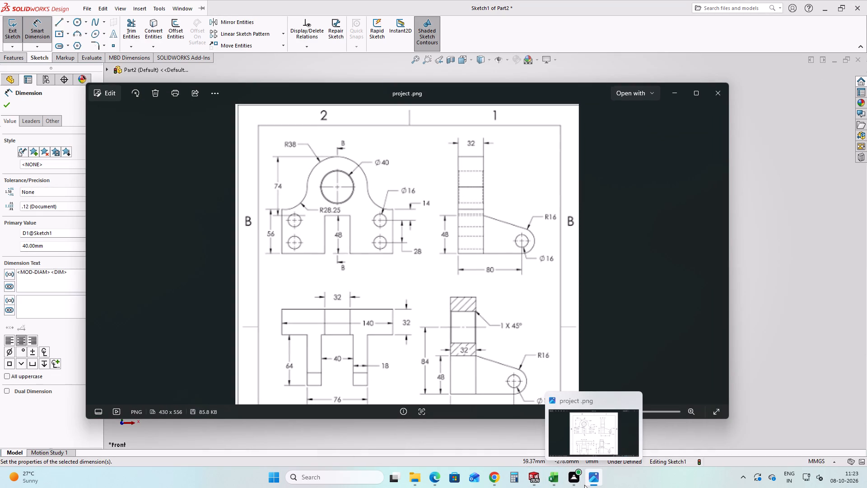
{"action": "scroll", "coordinate": [473, 294], "scroll_direction": "down", "scroll_amount": 5}
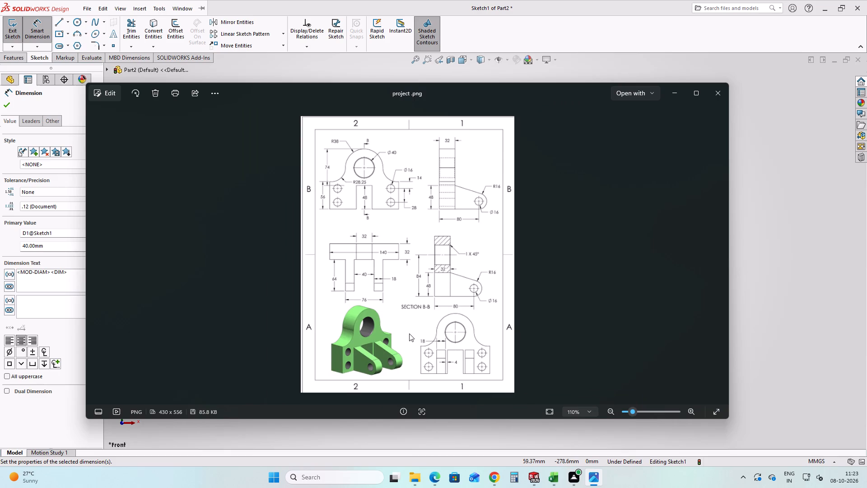
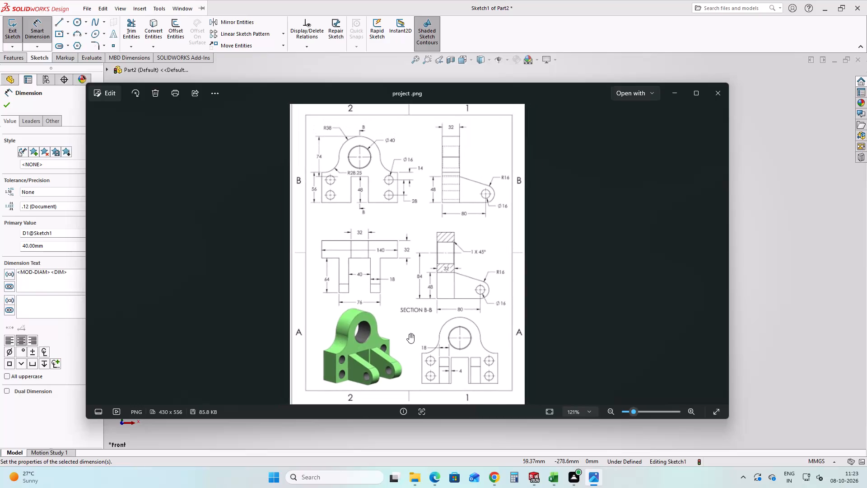
Return to SOLIDWORKS and delete the Ø40 diameter dimension and the inner circle it sized.
{"action": "left_click", "coordinate": [680, 97]}
{"action": "key", "text": "Escape"}
{"action": "scroll", "coordinate": [433, 222], "scroll_direction": "up", "scroll_amount": 3}
{"action": "scroll", "coordinate": [475, 221], "scroll_direction": "up", "scroll_amount": 3}
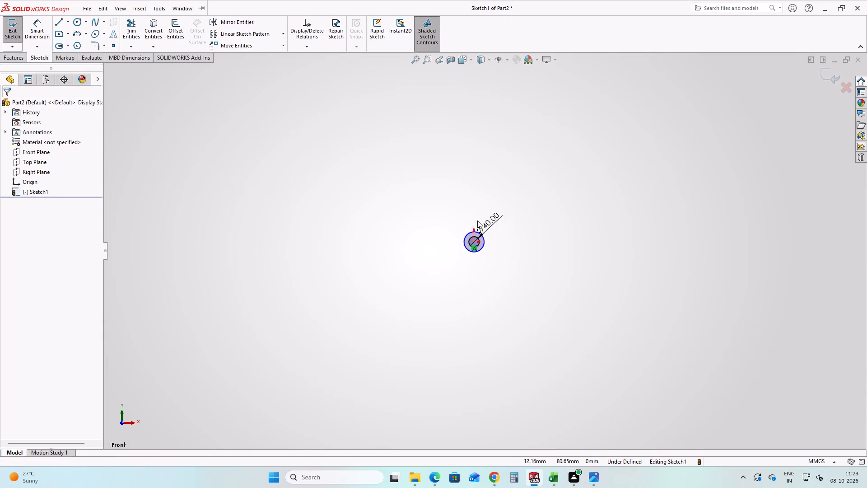
{"action": "scroll", "coordinate": [480, 226], "scroll_direction": "down", "scroll_amount": 6}
{"action": "scroll", "coordinate": [447, 317], "scroll_direction": "down", "scroll_amount": 5}
{"action": "scroll", "coordinate": [517, 181], "scroll_direction": "down", "scroll_amount": 2}
{"action": "scroll", "coordinate": [583, 109], "scroll_direction": "down", "scroll_amount": 2}
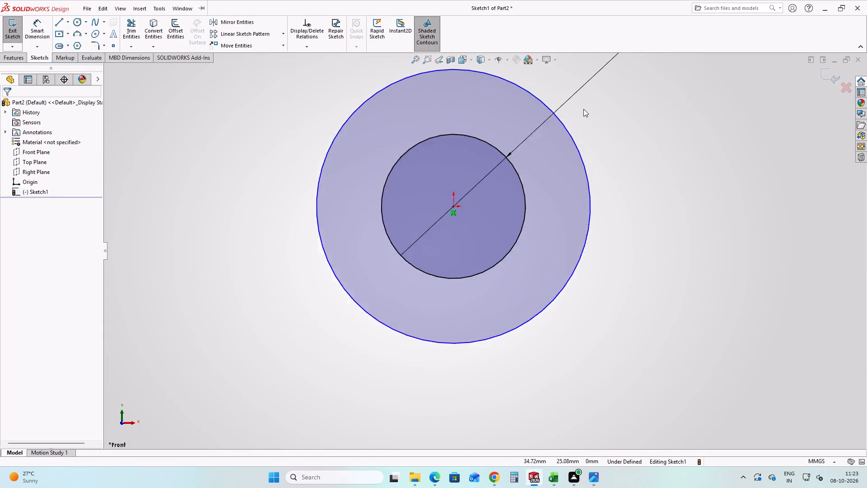
{"action": "scroll", "coordinate": [583, 109], "scroll_direction": "down", "scroll_amount": 3}
{"action": "scroll", "coordinate": [584, 109], "scroll_direction": "up", "scroll_amount": 5}
{"action": "left_click_drag", "start_coordinate": [601, 104], "coordinate": [579, 136]}
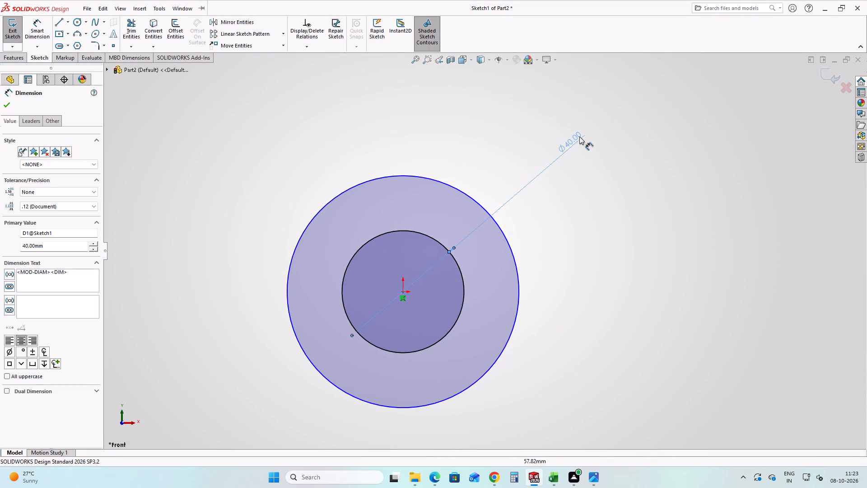
{"action": "key", "text": "Delete"}
{"action": "left_click", "coordinate": [449, 253]}
{"action": "key", "text": "Delete"}
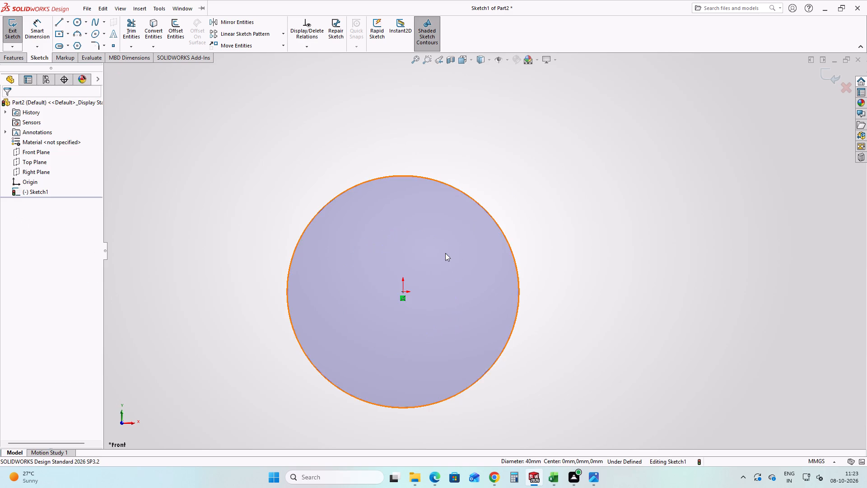
Dimension the remaining circle's diameter with Smart Dimension, keep its value and display the dimension as a radius.
{"action": "left_click", "coordinate": [35, 19]}
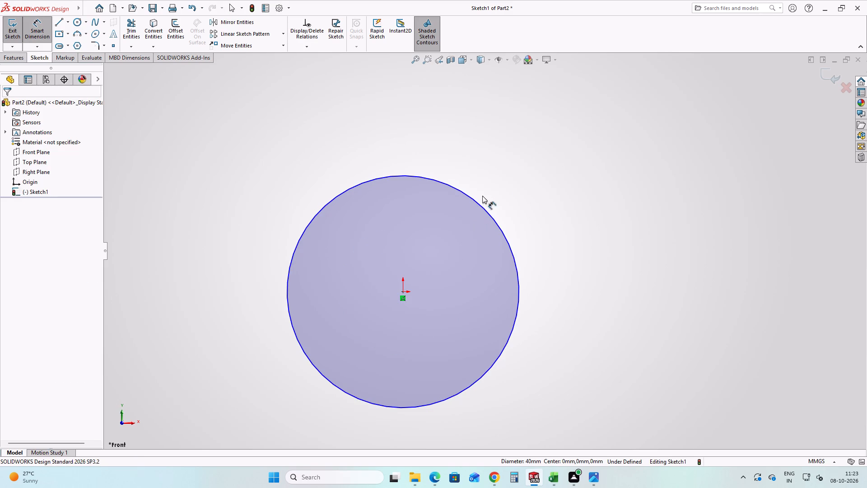
{"action": "left_click", "coordinate": [476, 202]}
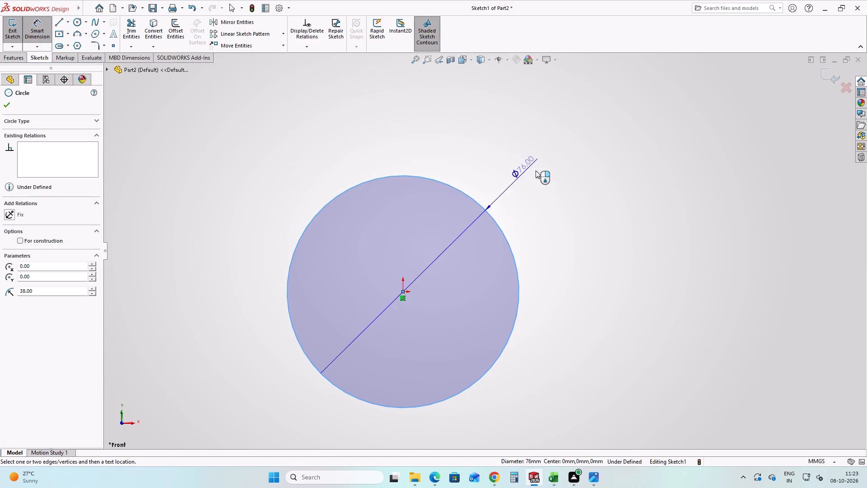
{"action": "left_click", "coordinate": [536, 170]}
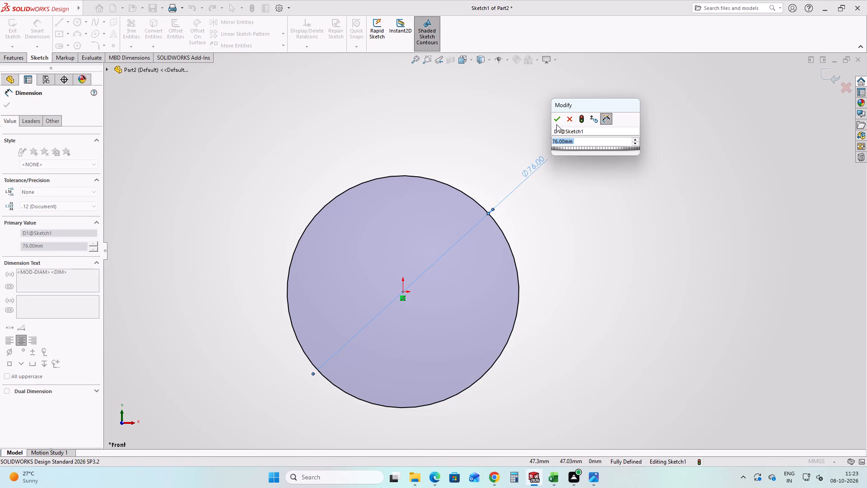
{"action": "left_click", "coordinate": [556, 124]}
{"action": "left_click", "coordinate": [539, 159]}
{"action": "right_click", "coordinate": [539, 159]}
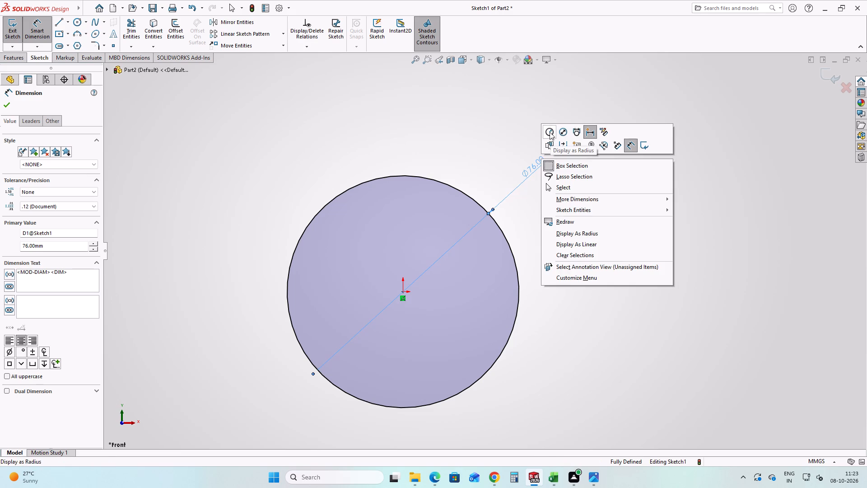
{"action": "left_click", "coordinate": [550, 132]}
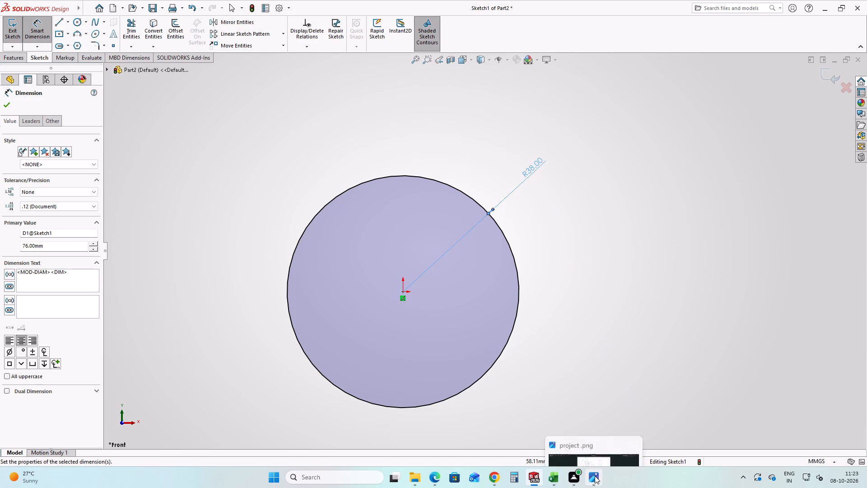
Consult project.png, and sketch a vertical line about 45 mm long below and to the left of the circle.
{"action": "left_click", "coordinate": [595, 476]}
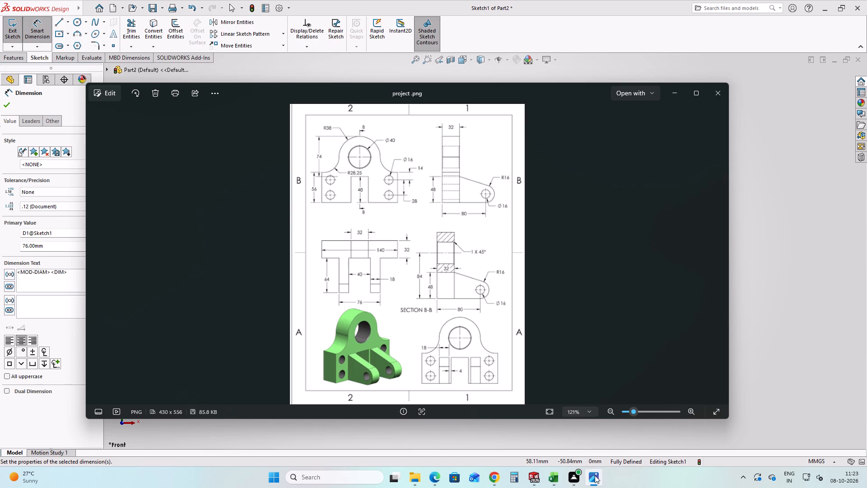
{"action": "left_click", "coordinate": [595, 475]}
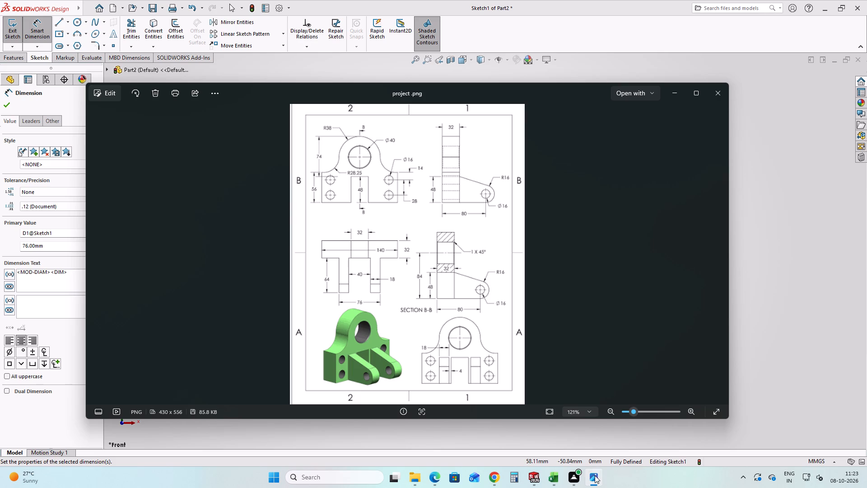
{"action": "left_click", "coordinate": [595, 475]}
{"action": "left_click", "coordinate": [592, 476]}
{"action": "scroll", "coordinate": [424, 396], "scroll_direction": "down", "scroll_amount": 4}
{"action": "scroll", "coordinate": [392, 399], "scroll_direction": "up", "scroll_amount": 7}
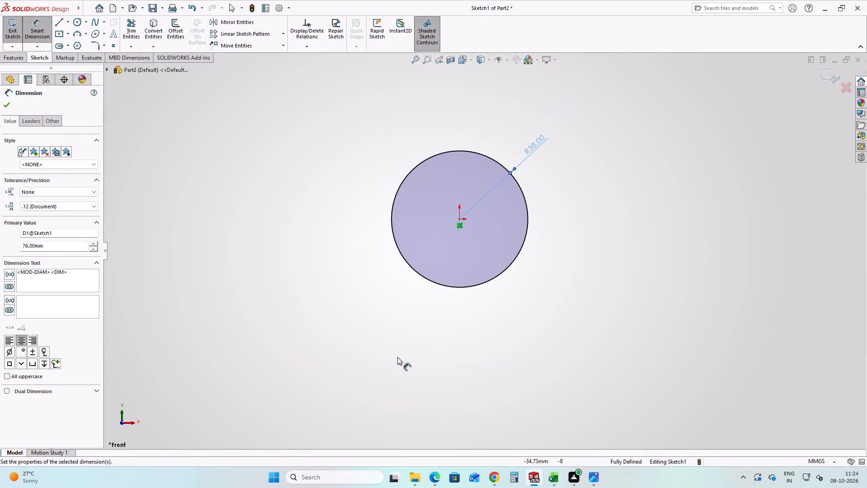
{"action": "scroll", "coordinate": [397, 357], "scroll_direction": "up", "scroll_amount": 2}
{"action": "key", "text": "Escape"}
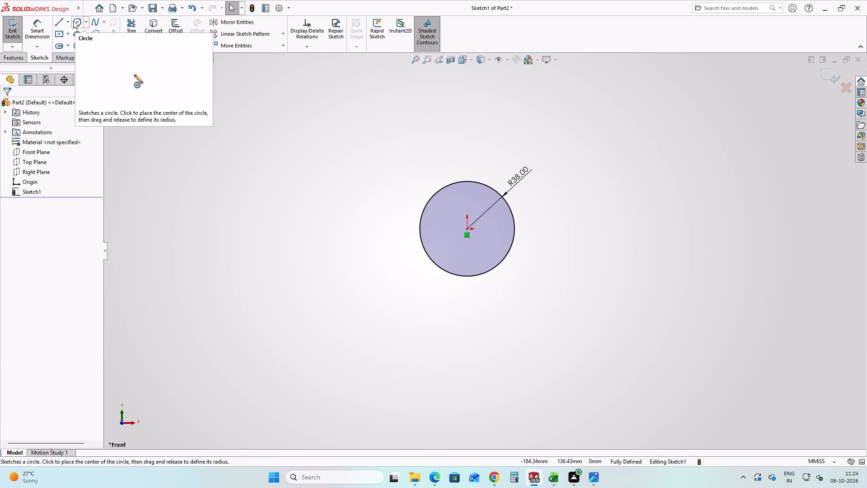
{"action": "left_click", "coordinate": [58, 23]}
{"action": "scroll", "coordinate": [408, 341], "scroll_direction": "down", "scroll_amount": 1}
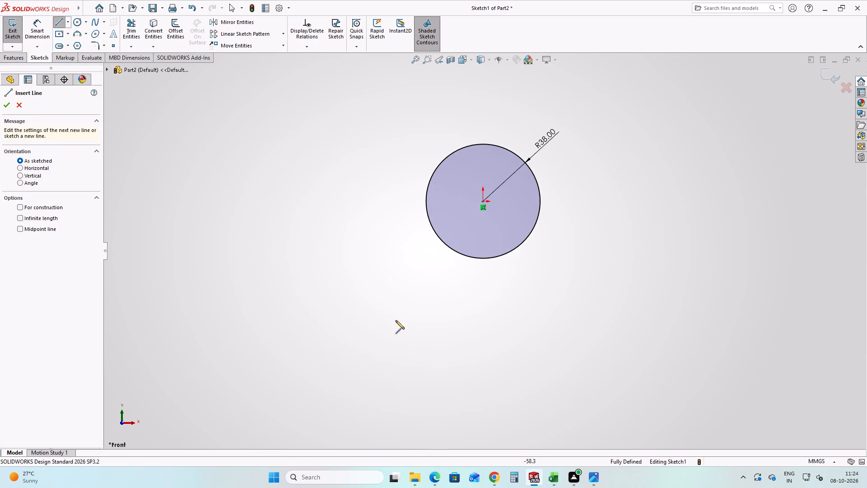
{"action": "left_click", "coordinate": [378, 329]}
{"action": "left_click", "coordinate": [378, 397]}
{"action": "key", "text": "Escape"}
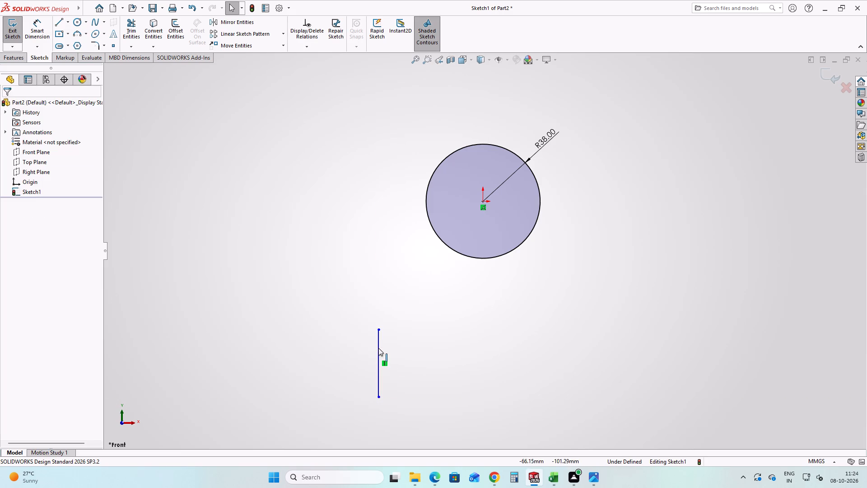
Dimension the vertical line's length, set it to 56 mm per the drawing, and reposition the dimension midway along the line.
{"action": "left_click", "coordinate": [47, 22]}
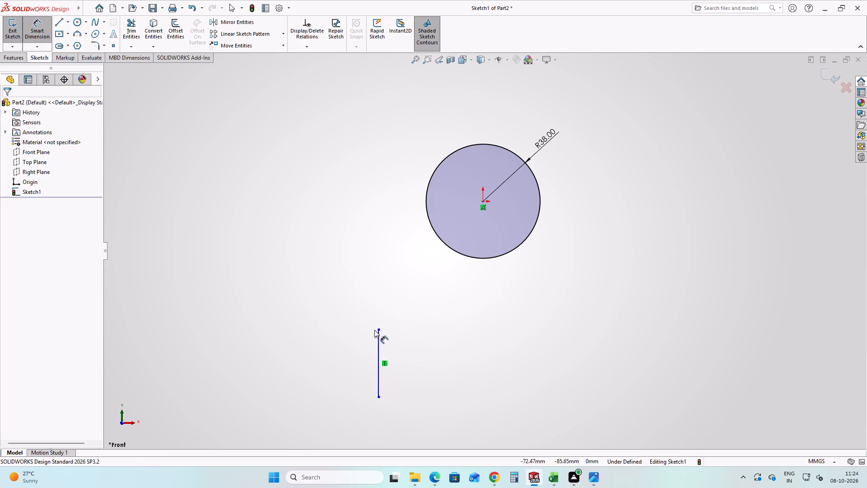
{"action": "left_click", "coordinate": [380, 349]}
{"action": "left_click", "coordinate": [342, 344]}
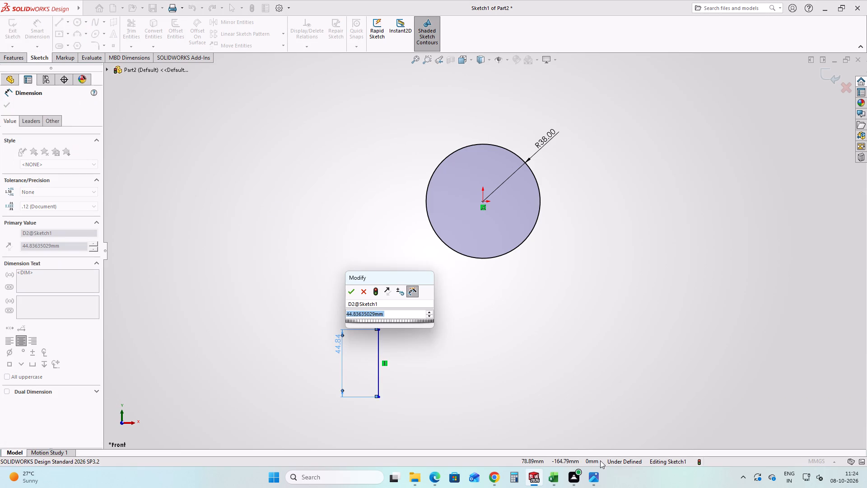
{"action": "left_click", "coordinate": [594, 483]}
{"action": "left_click", "coordinate": [595, 483]}
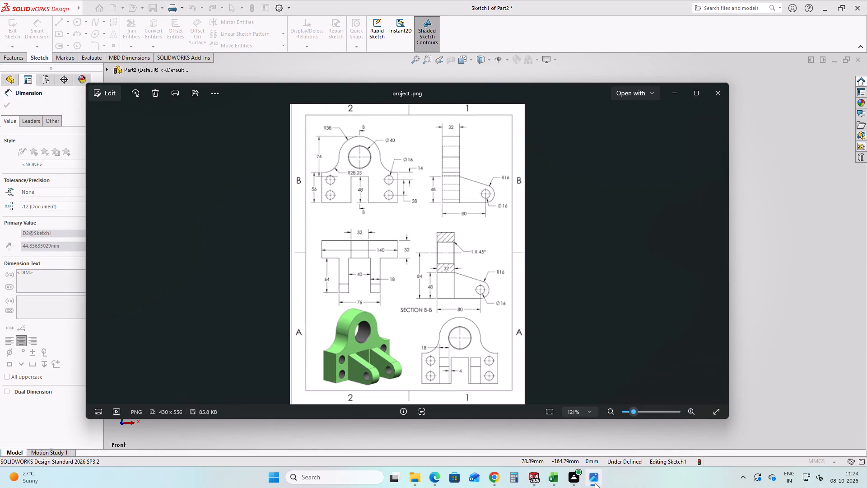
{"action": "left_click", "coordinate": [394, 311]}
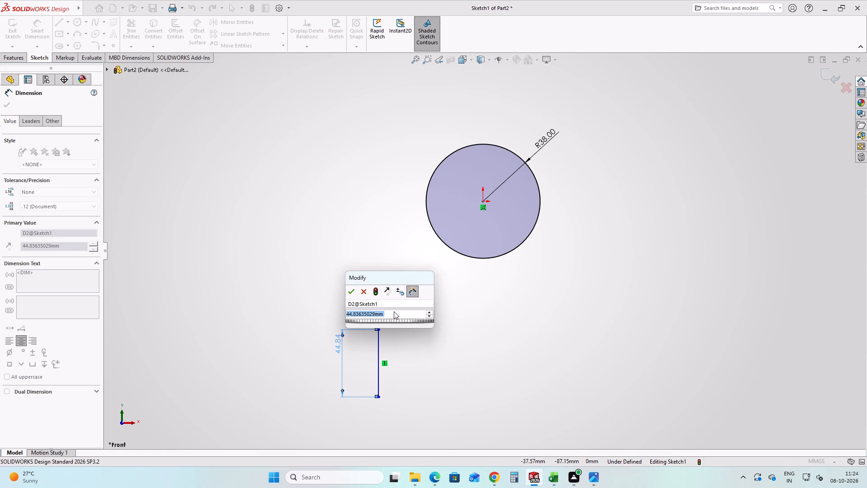
{"action": "type", "text": "53"}
{"action": "key", "text": "BackSpace"}
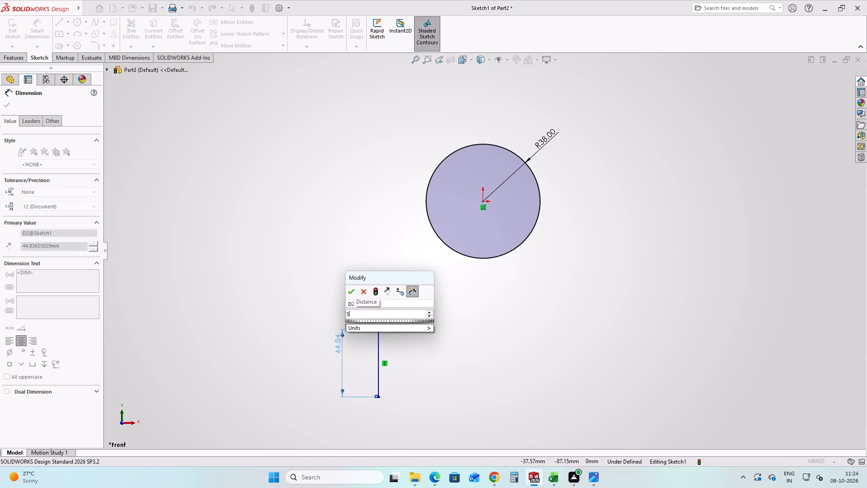
{"action": "key", "text": "6"}
{"action": "key", "text": "Return"}
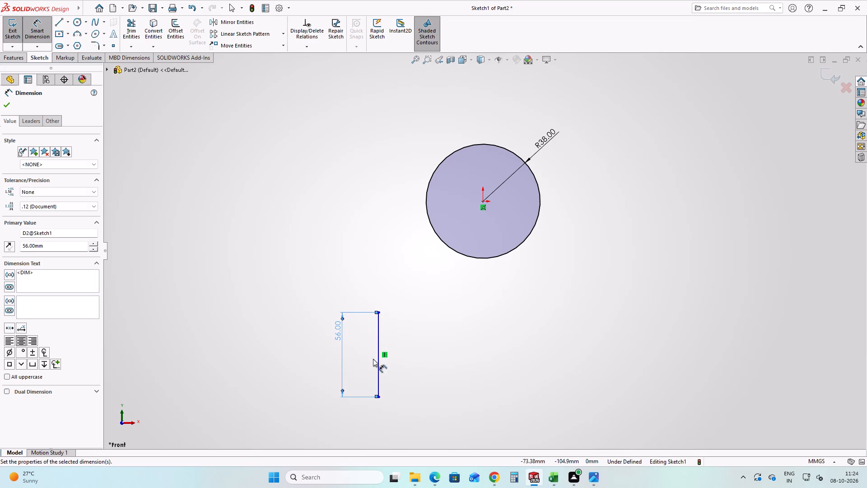
{"action": "left_click", "coordinate": [476, 366]}
{"action": "left_click_drag", "start_coordinate": [338, 333], "coordinate": [338, 347]}
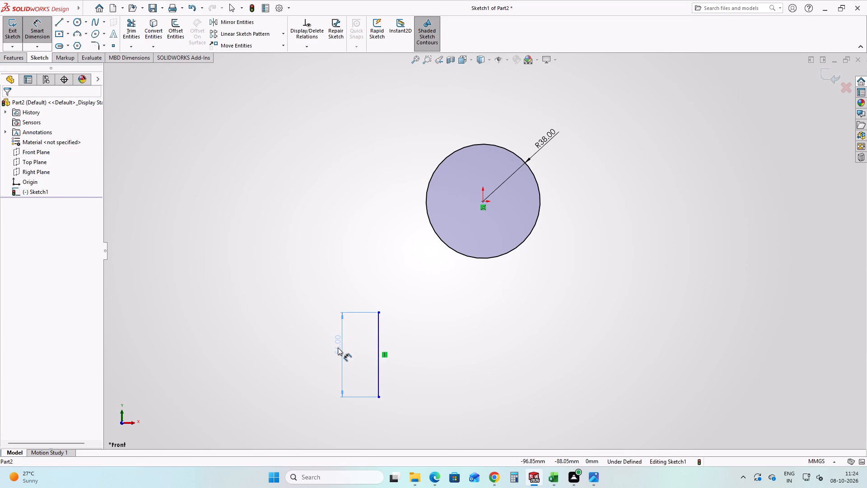
{"action": "left_click_drag", "start_coordinate": [338, 347], "coordinate": [343, 349]}
{"action": "key", "text": "Escape"}
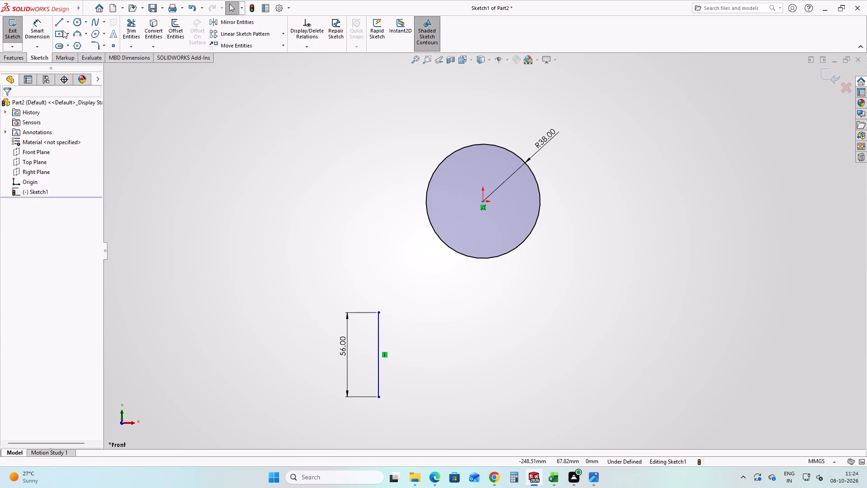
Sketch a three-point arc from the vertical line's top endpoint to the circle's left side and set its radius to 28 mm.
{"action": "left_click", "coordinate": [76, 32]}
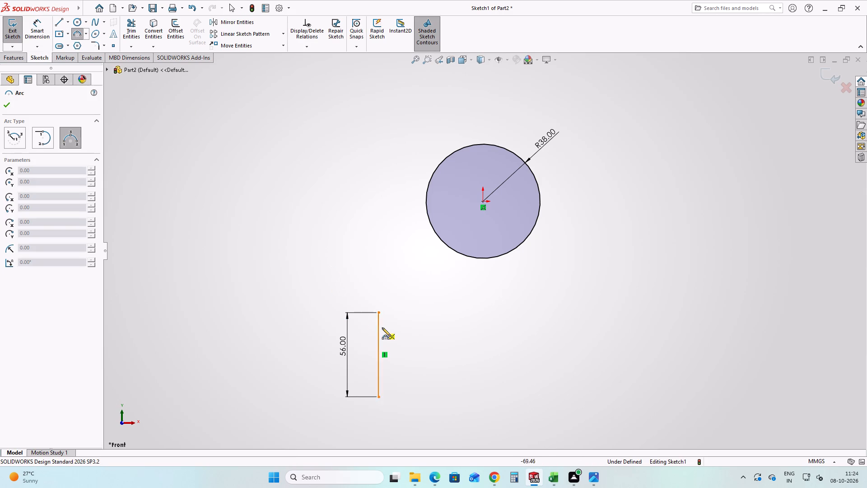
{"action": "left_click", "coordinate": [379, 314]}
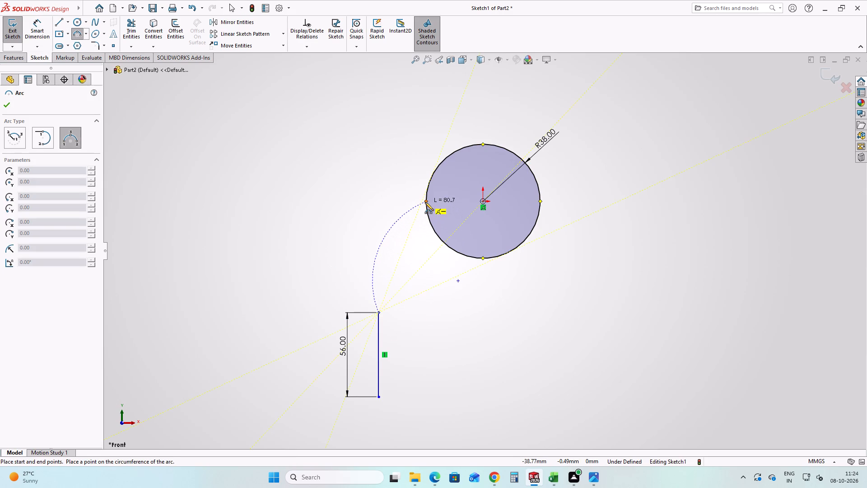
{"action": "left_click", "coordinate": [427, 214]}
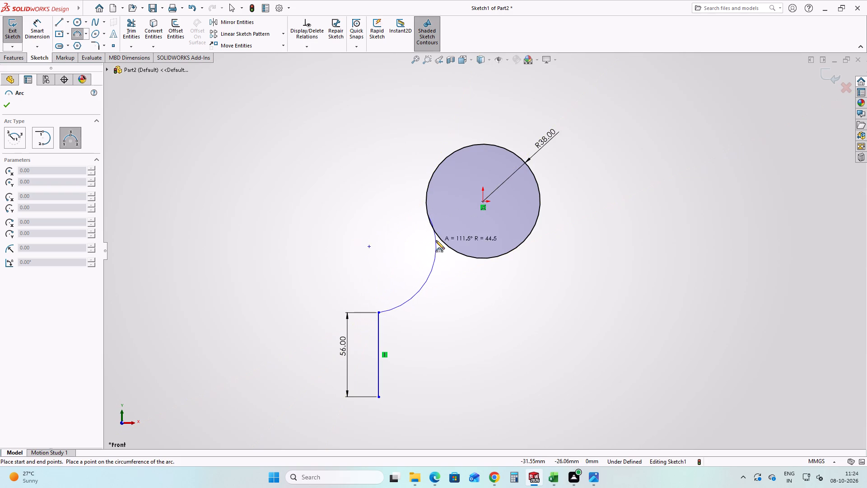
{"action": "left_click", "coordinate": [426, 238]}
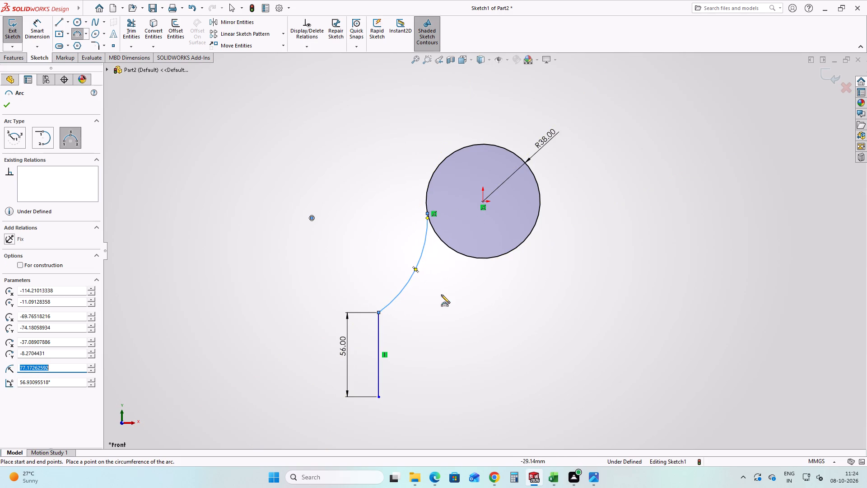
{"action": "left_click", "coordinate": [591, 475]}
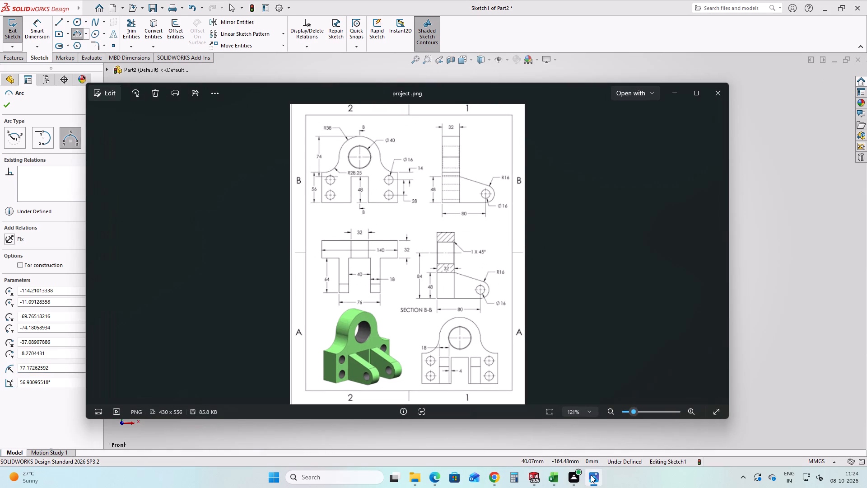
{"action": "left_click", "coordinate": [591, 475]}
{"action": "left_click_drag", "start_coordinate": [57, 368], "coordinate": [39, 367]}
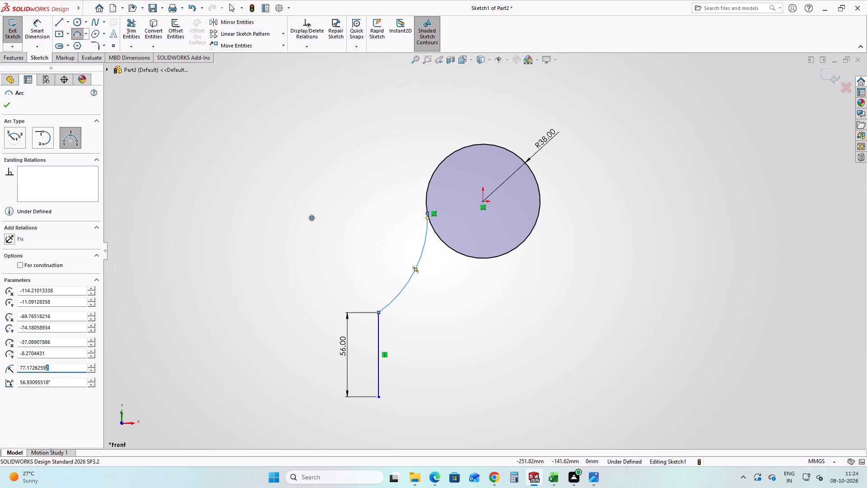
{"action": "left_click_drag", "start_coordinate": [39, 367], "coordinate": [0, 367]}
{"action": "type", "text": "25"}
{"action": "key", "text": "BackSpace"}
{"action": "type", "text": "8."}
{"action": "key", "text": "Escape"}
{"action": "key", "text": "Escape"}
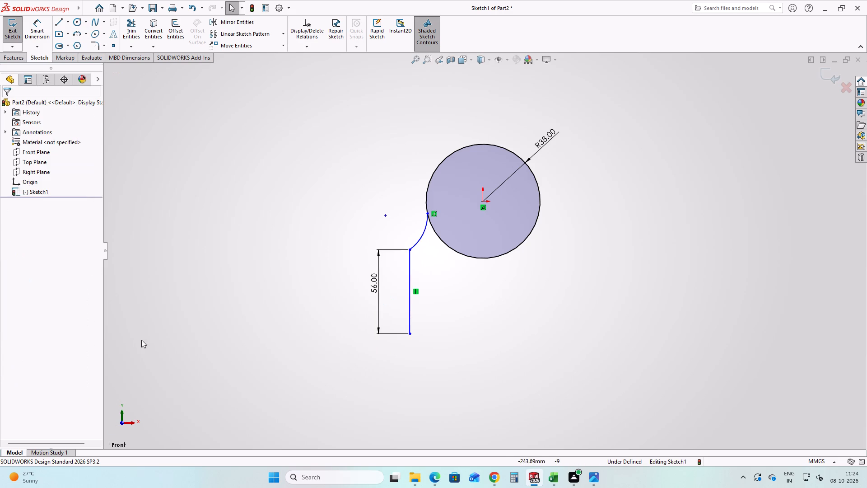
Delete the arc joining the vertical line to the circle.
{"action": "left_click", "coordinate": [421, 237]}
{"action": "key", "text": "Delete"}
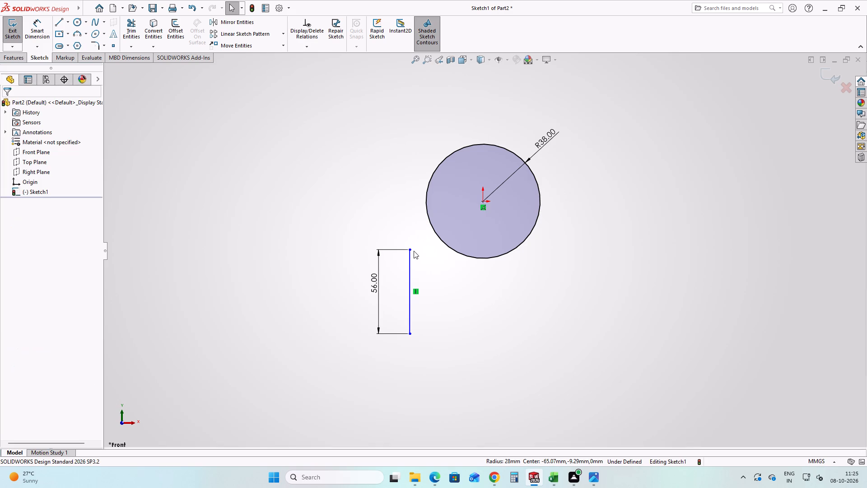
Consult project.png for the front view's width dimension needed to locate the vertical side edge.
{"action": "left_click", "coordinate": [35, 24]}
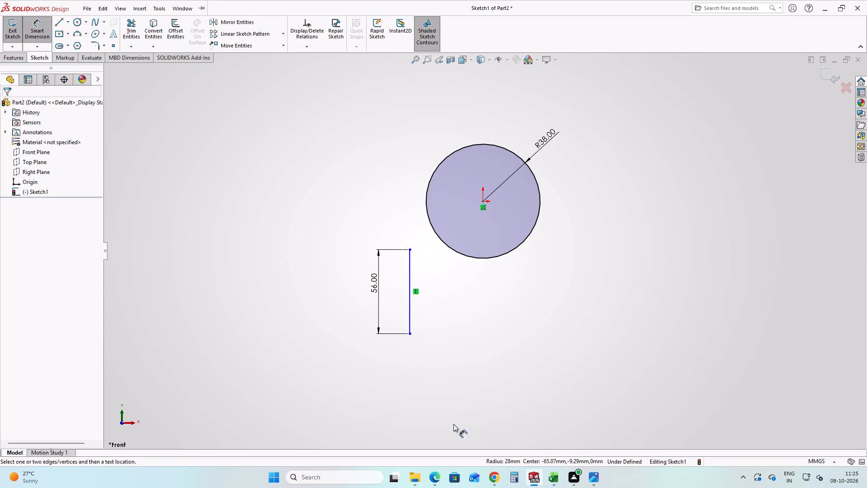
{"action": "left_click", "coordinate": [598, 487]}
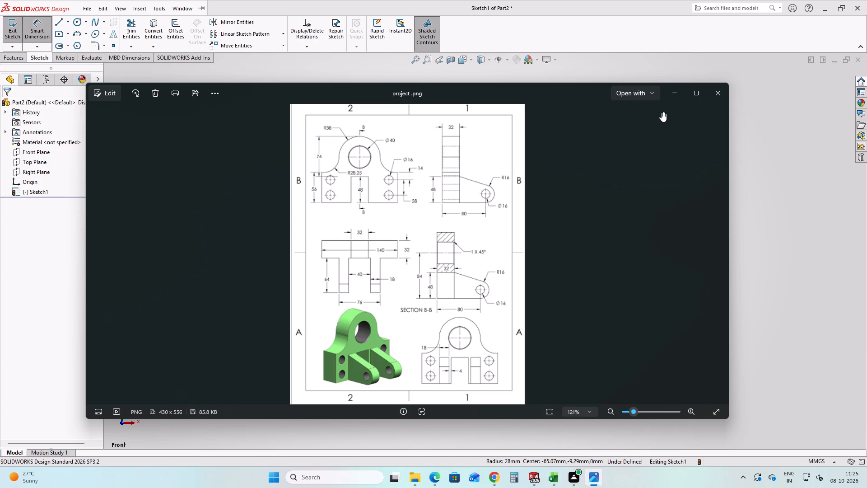
{"action": "left_click", "coordinate": [669, 95]}
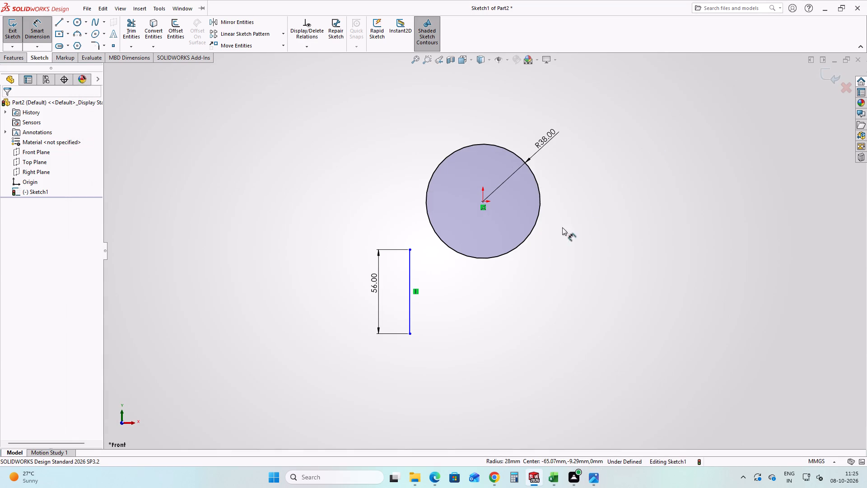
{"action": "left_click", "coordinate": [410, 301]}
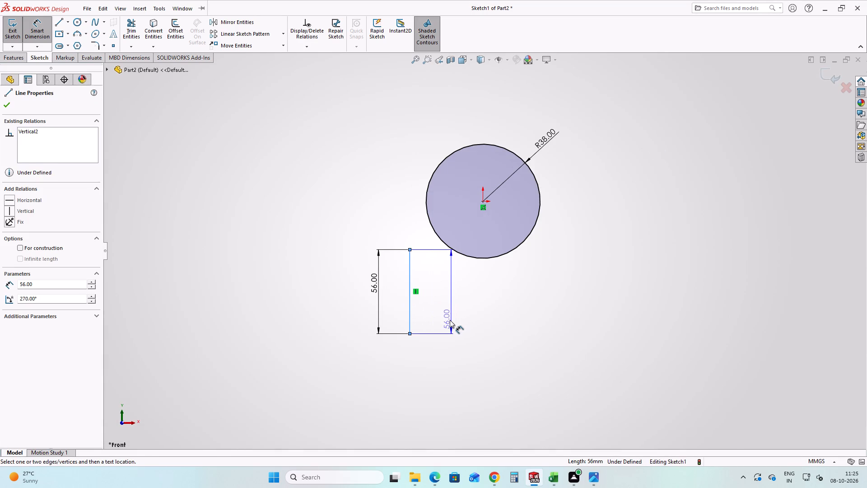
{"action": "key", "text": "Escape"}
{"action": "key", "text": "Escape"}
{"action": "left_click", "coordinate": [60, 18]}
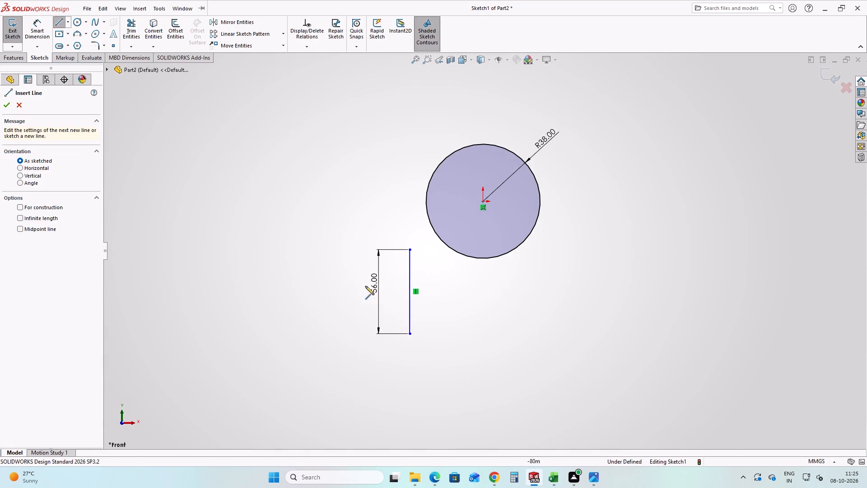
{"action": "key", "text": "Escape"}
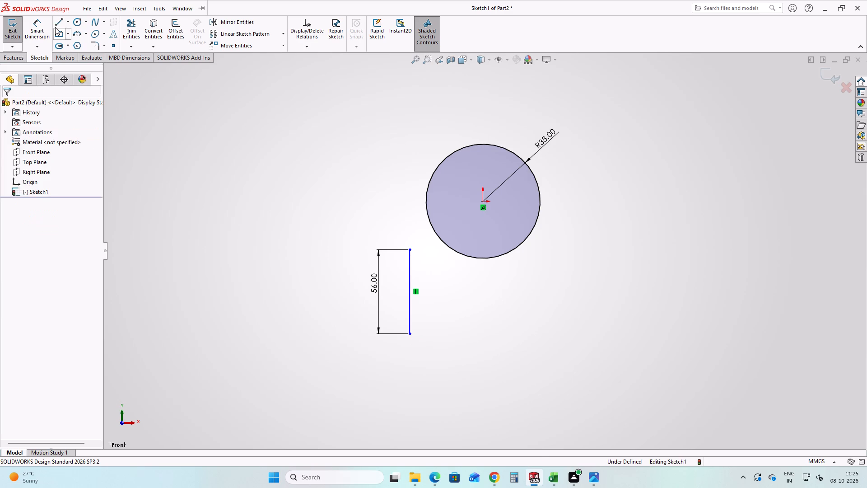
Dimension the horizontal distance from the circle's centre to the vertical line and set it to 70 mm.
{"action": "left_click", "coordinate": [39, 21]}
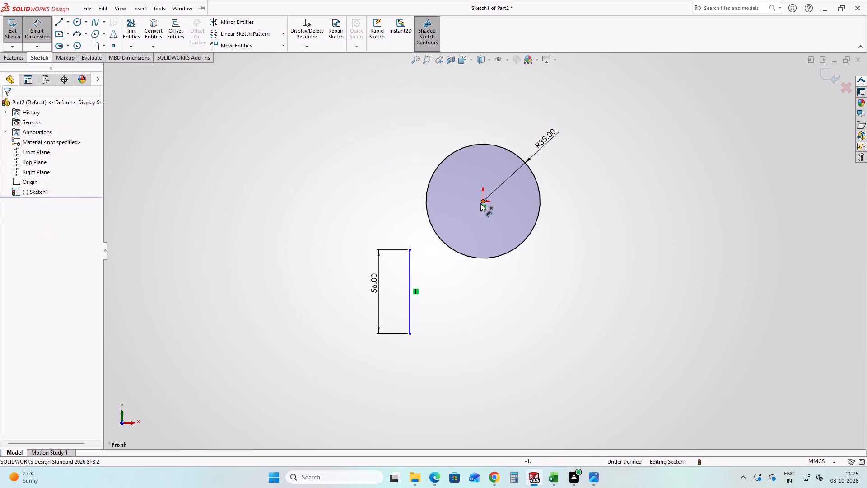
{"action": "left_click", "coordinate": [482, 200]}
{"action": "left_click", "coordinate": [411, 266]}
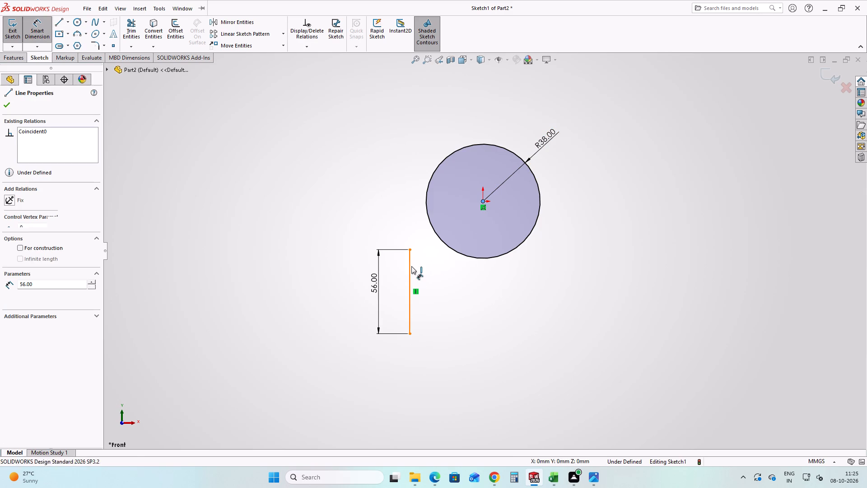
{"action": "left_click", "coordinate": [424, 396]}
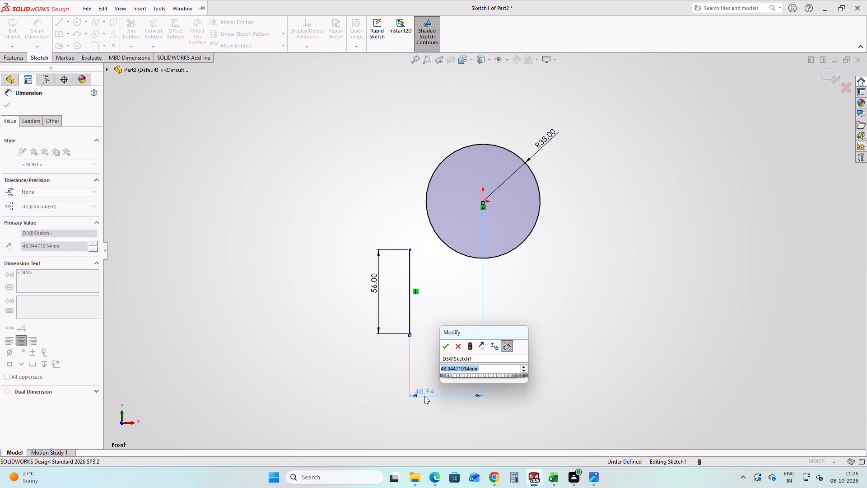
{"action": "type", "text": "70"}
{"action": "key", "text": "Return"}
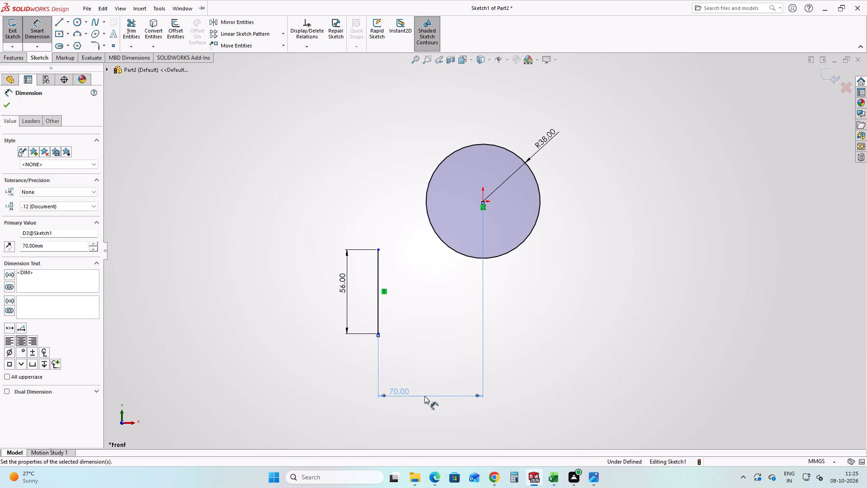
{"action": "left_click", "coordinate": [581, 315]}
{"action": "key", "text": "Escape"}
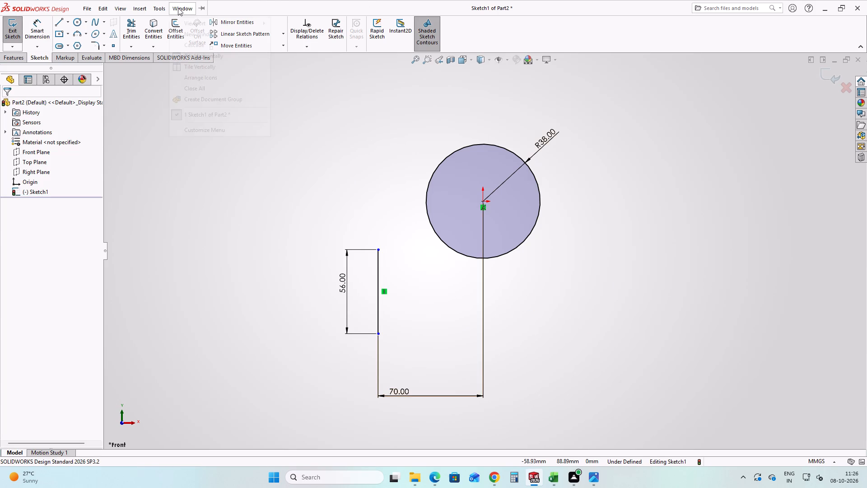
{"action": "left_click", "coordinate": [221, 189]}
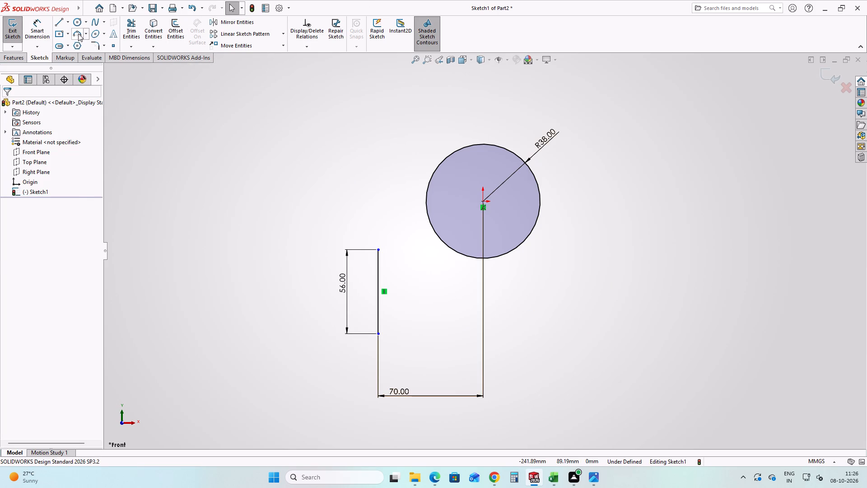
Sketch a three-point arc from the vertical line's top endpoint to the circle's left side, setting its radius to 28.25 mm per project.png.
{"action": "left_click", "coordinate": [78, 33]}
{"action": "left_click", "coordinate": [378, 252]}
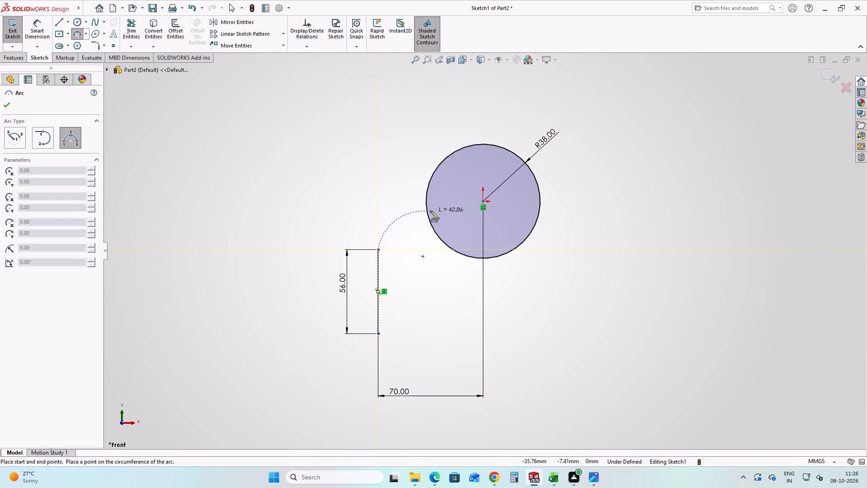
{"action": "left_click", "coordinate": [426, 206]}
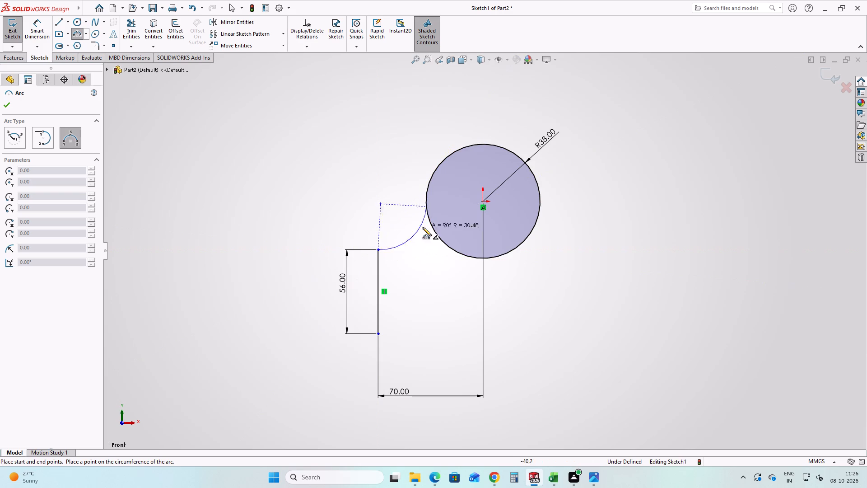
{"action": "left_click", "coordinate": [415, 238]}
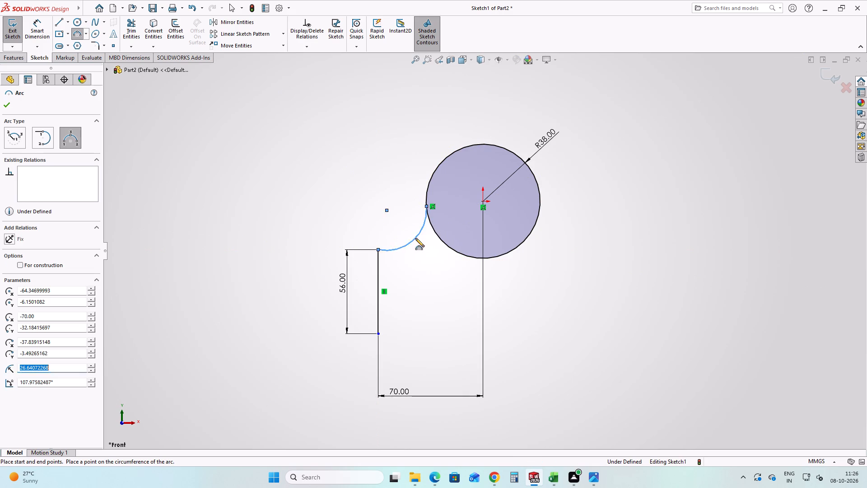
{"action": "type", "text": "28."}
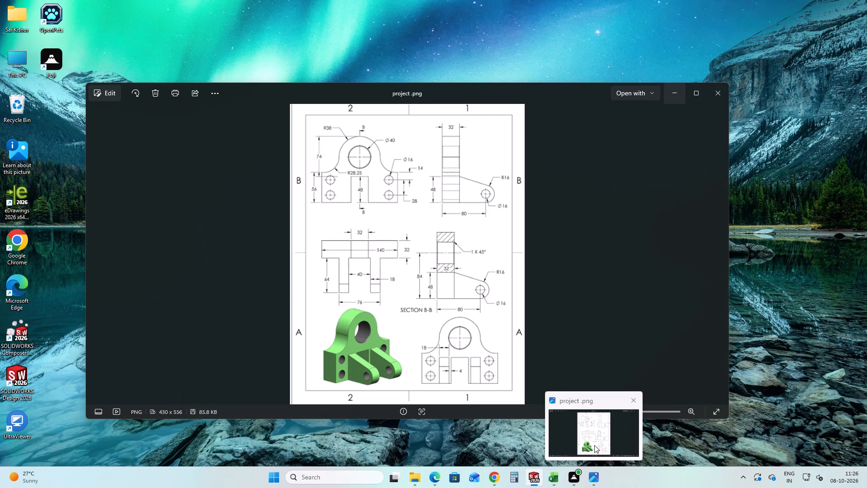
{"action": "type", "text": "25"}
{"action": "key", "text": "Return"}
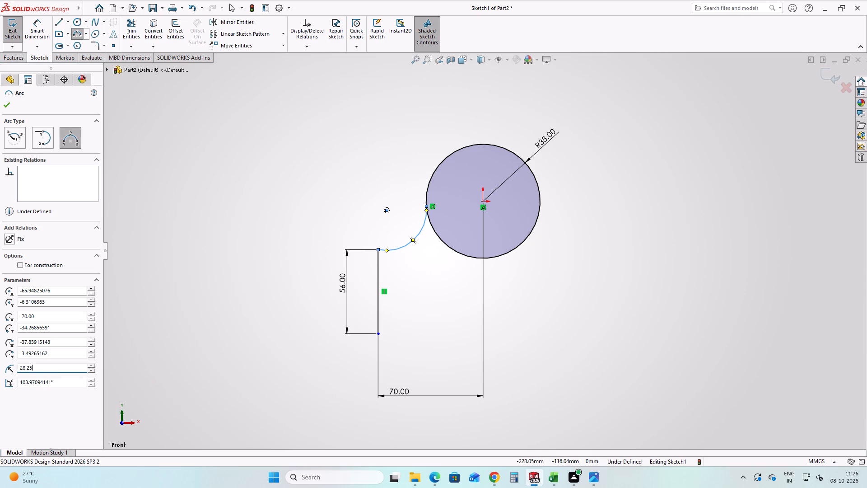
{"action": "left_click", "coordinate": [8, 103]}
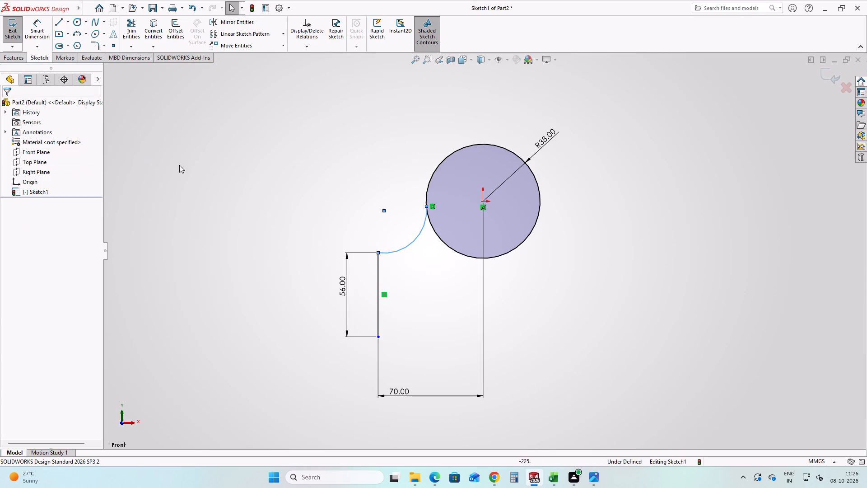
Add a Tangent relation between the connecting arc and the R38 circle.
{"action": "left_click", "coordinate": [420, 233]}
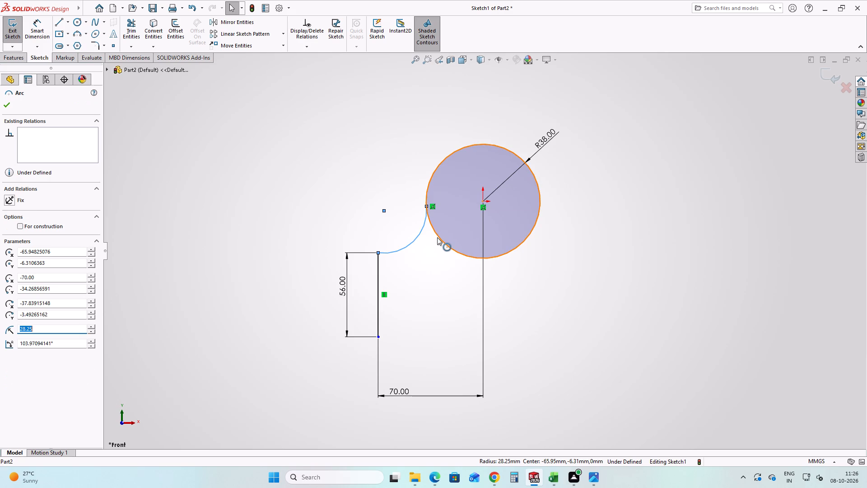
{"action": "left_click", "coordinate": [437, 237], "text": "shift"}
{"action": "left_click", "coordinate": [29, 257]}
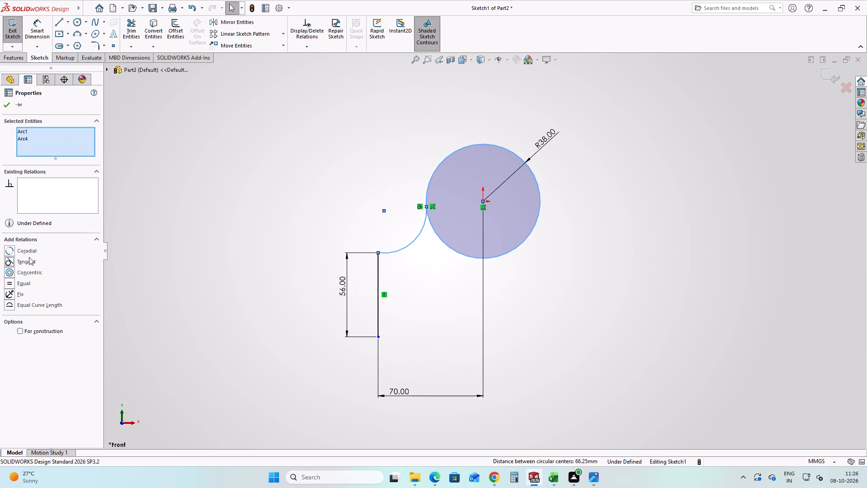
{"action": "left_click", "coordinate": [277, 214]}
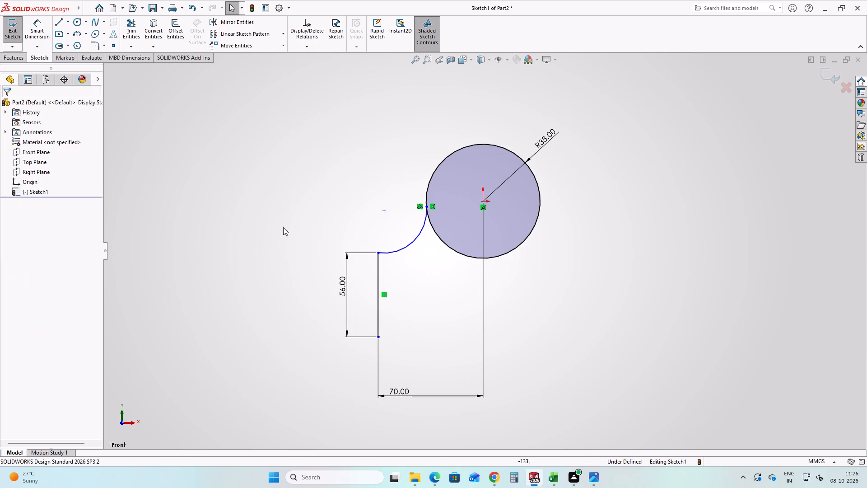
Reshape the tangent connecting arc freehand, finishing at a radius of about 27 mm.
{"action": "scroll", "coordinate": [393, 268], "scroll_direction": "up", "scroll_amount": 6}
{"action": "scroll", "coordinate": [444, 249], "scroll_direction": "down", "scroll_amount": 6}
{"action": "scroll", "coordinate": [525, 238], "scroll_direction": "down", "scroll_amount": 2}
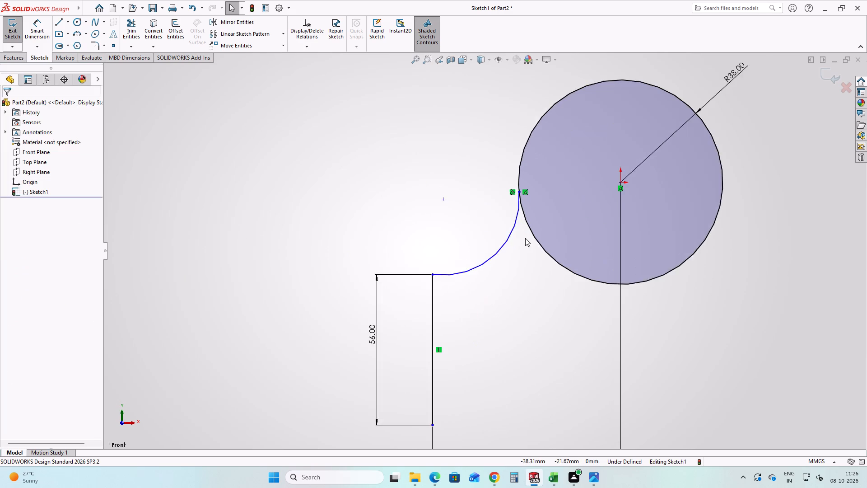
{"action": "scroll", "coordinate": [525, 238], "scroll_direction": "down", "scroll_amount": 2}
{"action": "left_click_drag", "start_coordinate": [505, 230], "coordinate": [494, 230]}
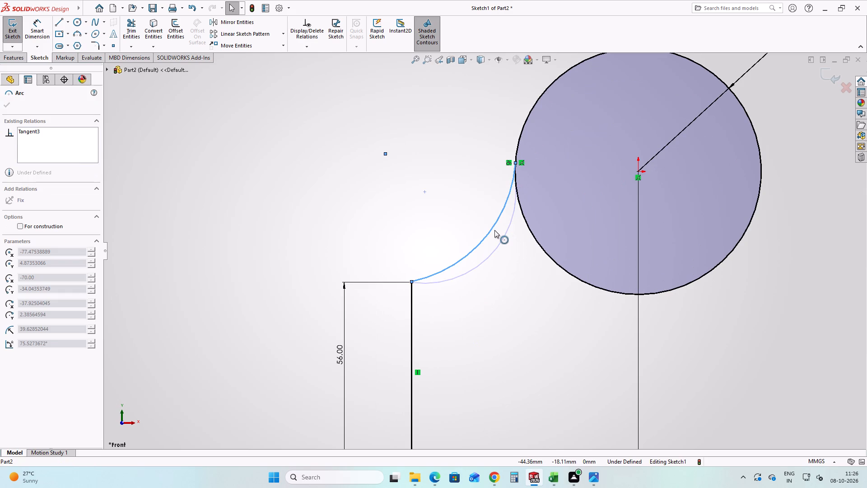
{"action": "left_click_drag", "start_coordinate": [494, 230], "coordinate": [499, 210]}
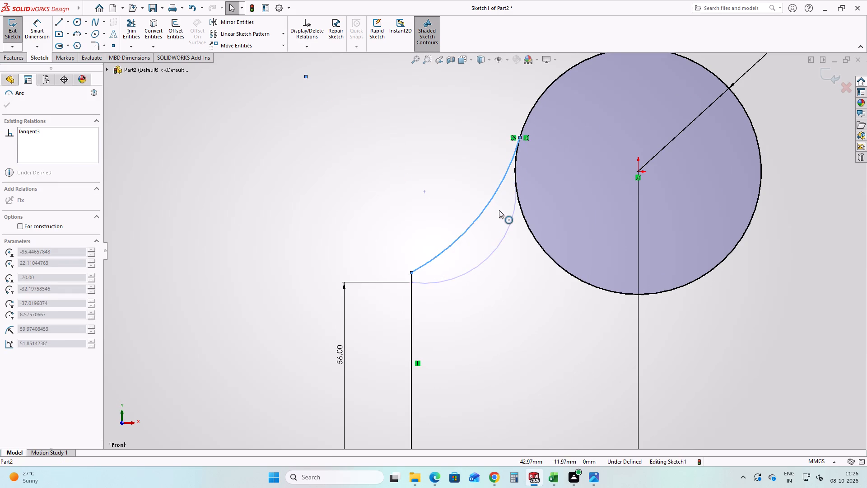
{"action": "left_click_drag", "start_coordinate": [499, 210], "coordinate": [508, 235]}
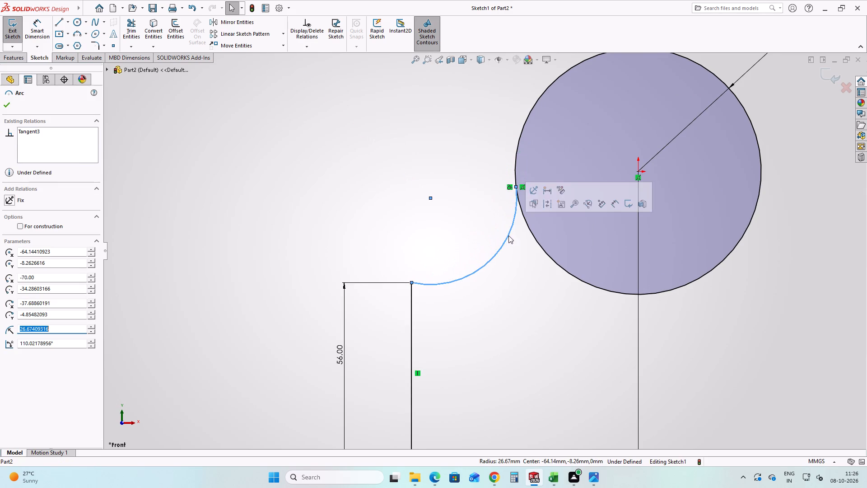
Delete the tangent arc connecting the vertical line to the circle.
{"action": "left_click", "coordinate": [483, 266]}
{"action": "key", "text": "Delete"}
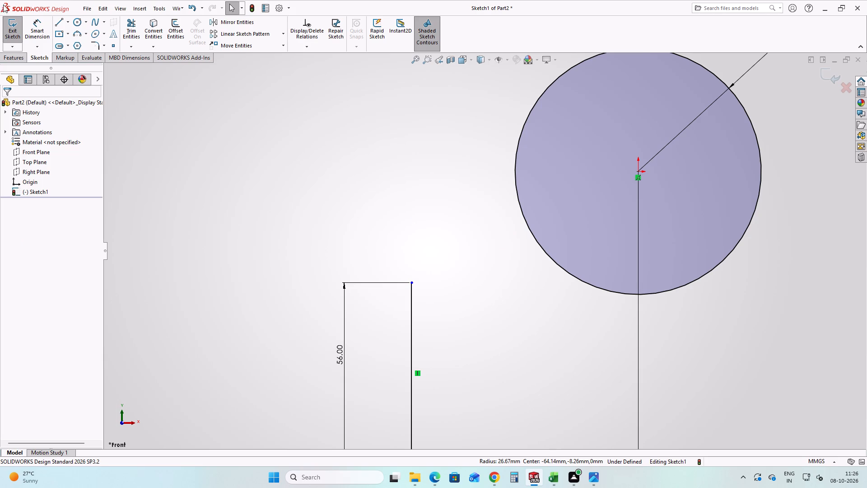
Sketch a three-point arc of about 33 mm radius from the vertical line's top endpoint to the circle's leftmost quadrant point.
{"action": "left_click", "coordinate": [77, 36]}
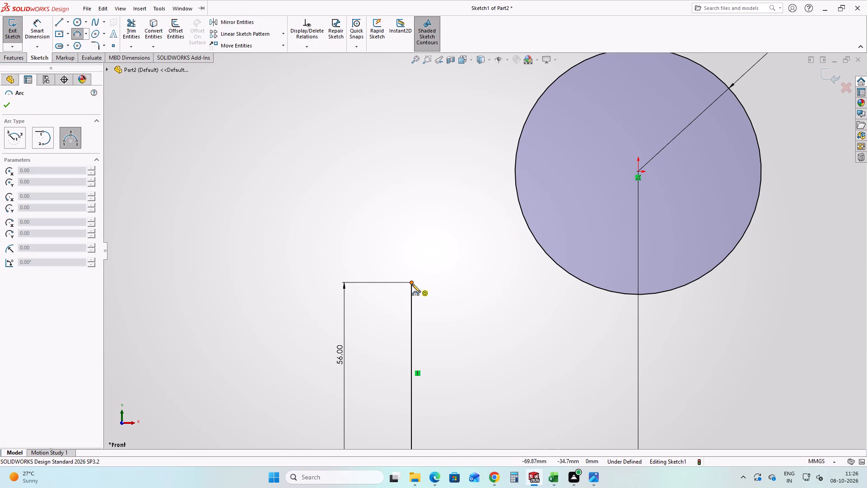
{"action": "left_click", "coordinate": [412, 284]}
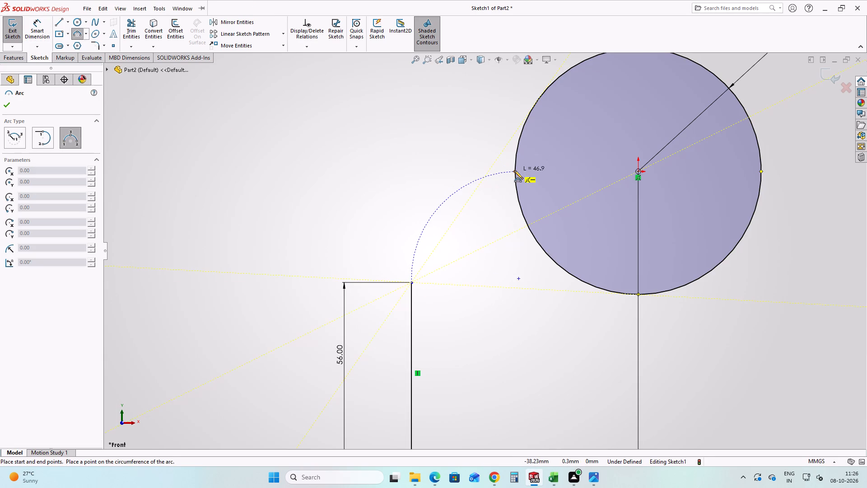
{"action": "left_click", "coordinate": [514, 174]}
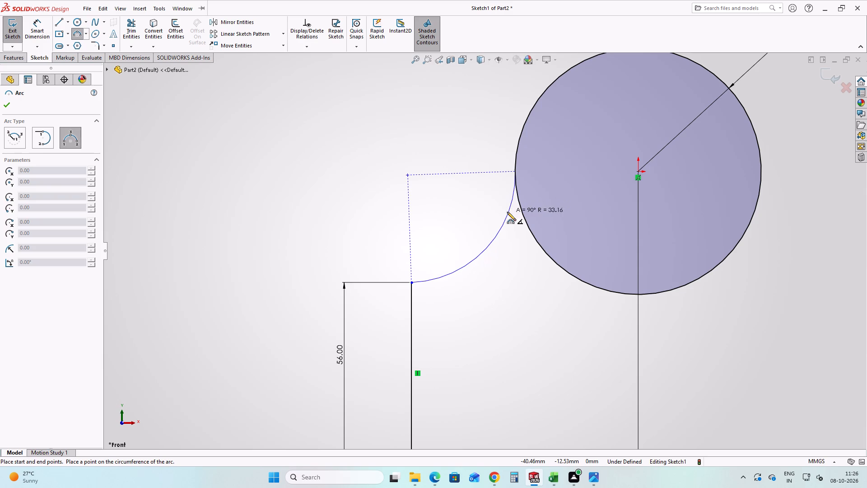
{"action": "left_click", "coordinate": [507, 212]}
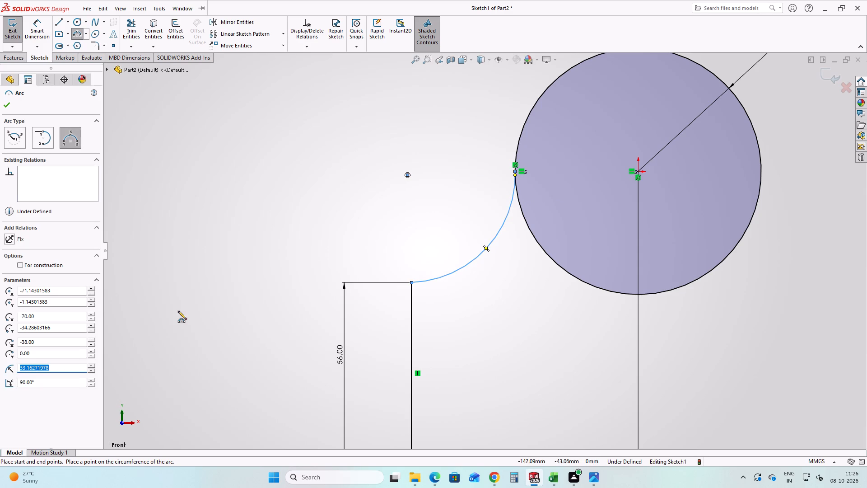
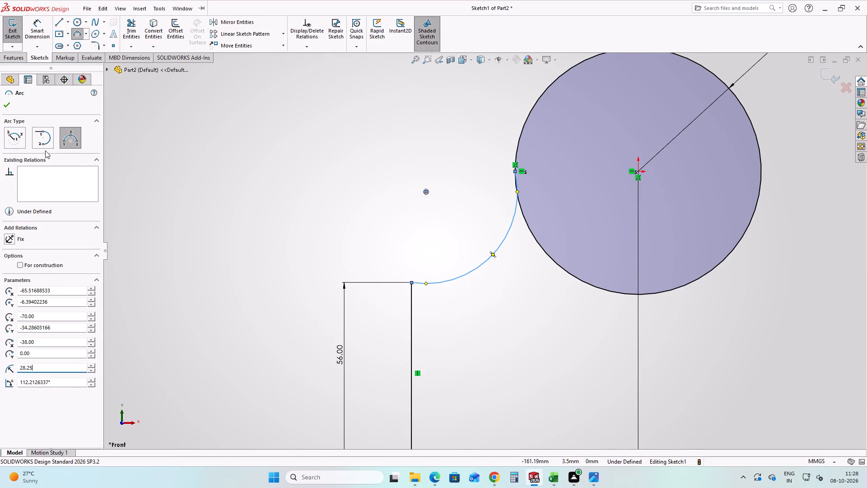
Accept the 28.25 mm radius connecting arc and add a Tangent relation between it and the R38 circle.
{"action": "left_click", "coordinate": [10, 108]}
{"action": "left_click", "coordinate": [253, 193]}
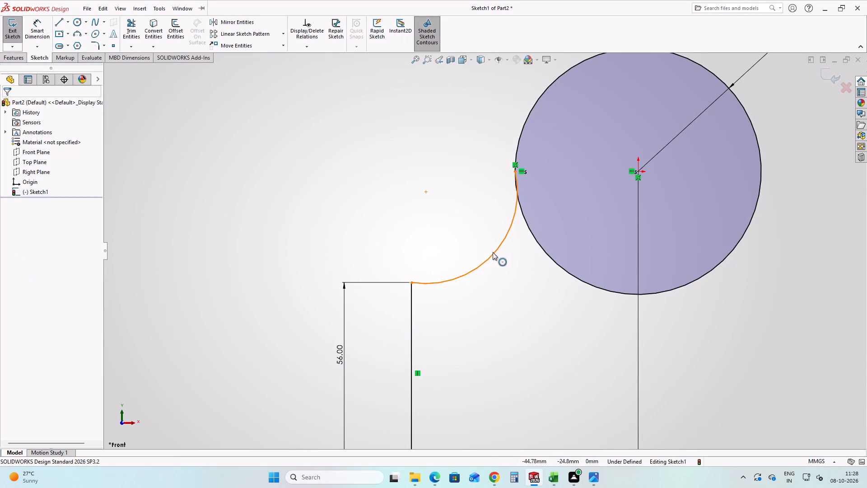
{"action": "left_click", "coordinate": [489, 258]}
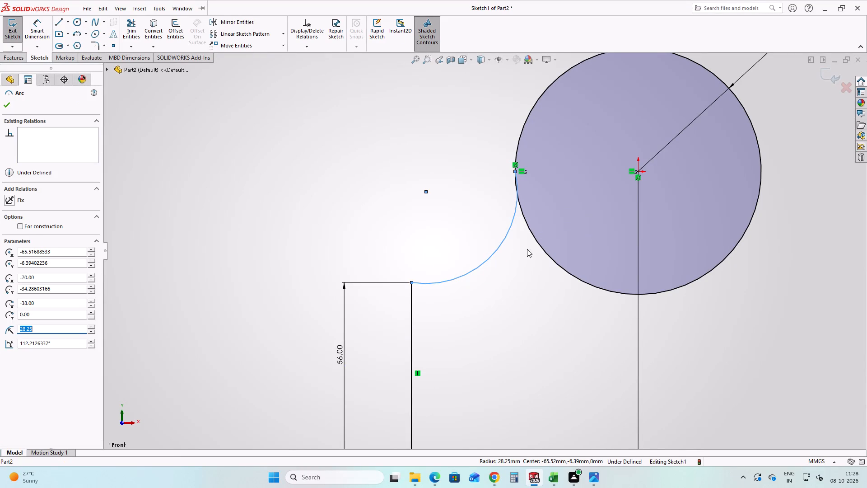
{"action": "left_click", "coordinate": [536, 238], "text": "shift"}
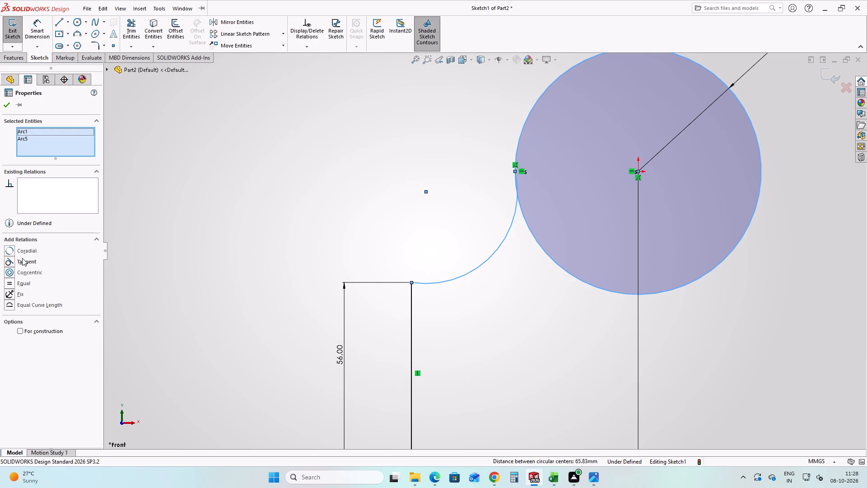
{"action": "left_click", "coordinate": [22, 258]}
{"action": "left_click", "coordinate": [247, 236]}
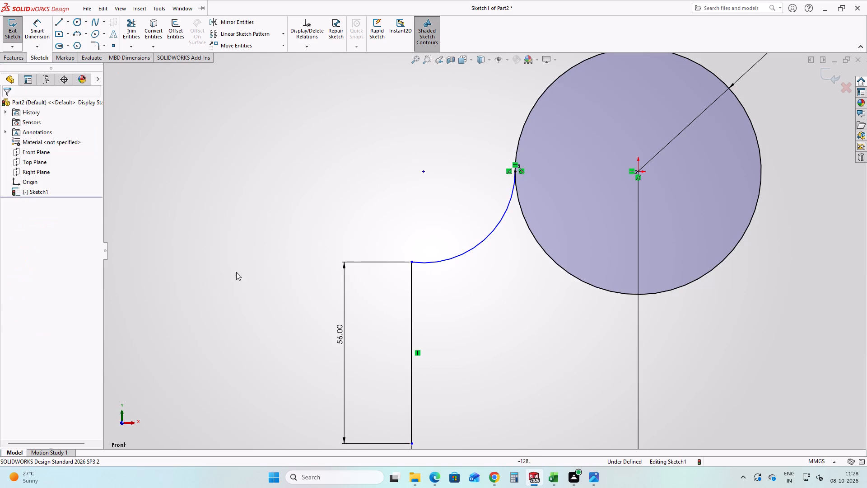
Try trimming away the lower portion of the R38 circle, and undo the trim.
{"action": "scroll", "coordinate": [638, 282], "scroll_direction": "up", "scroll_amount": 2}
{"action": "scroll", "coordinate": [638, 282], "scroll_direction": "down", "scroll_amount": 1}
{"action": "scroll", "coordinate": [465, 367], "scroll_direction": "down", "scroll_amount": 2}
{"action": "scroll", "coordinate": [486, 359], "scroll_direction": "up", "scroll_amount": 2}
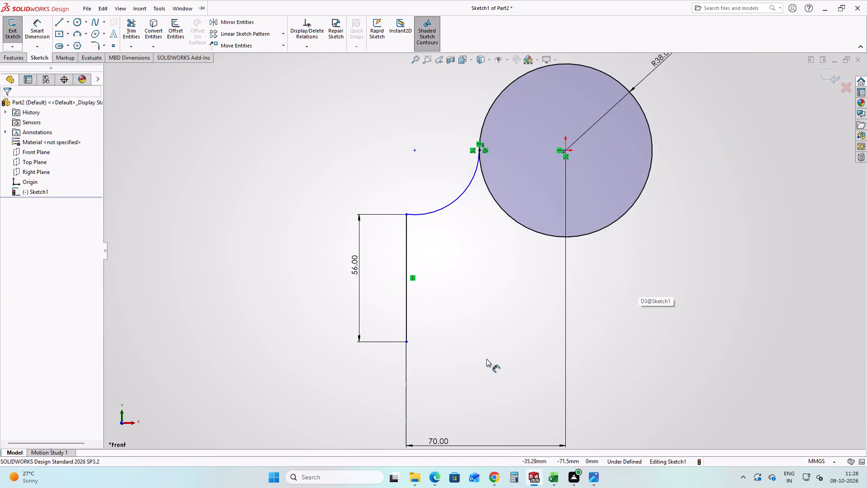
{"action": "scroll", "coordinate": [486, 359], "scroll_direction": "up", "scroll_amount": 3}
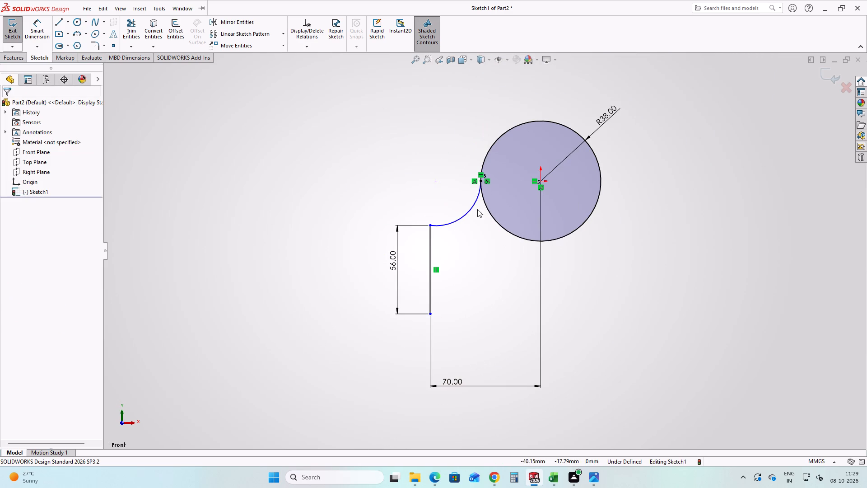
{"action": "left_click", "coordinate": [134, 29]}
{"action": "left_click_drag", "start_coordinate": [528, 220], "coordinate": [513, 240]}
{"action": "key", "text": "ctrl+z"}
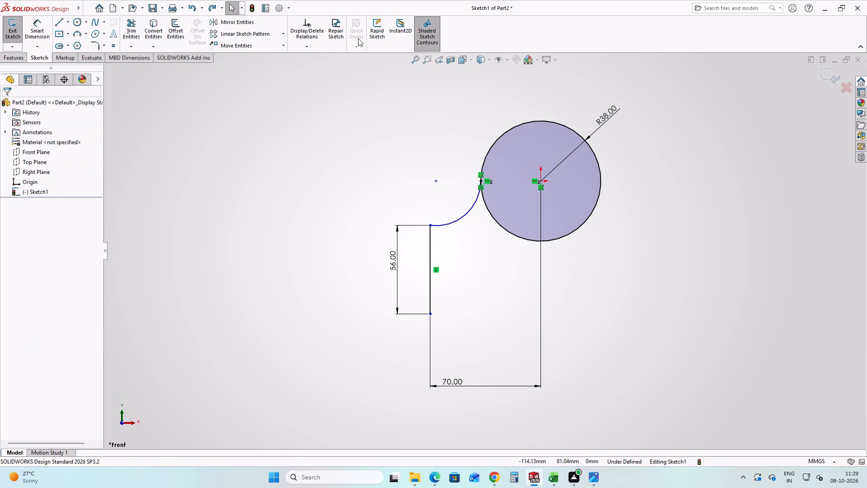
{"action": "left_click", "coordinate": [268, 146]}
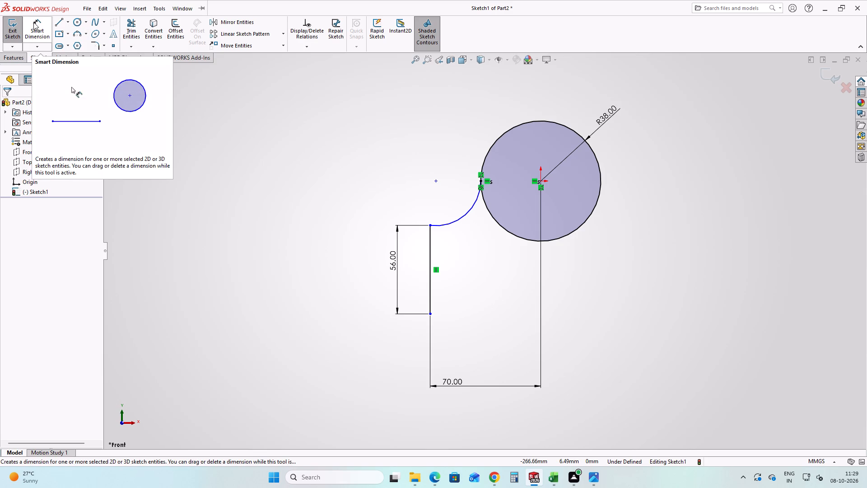
Sketch a horizontal line about 142 mm long from the vertical side's bottom endpoint, and a 56 mm vertical line up from its far end.
{"action": "left_click", "coordinate": [61, 24]}
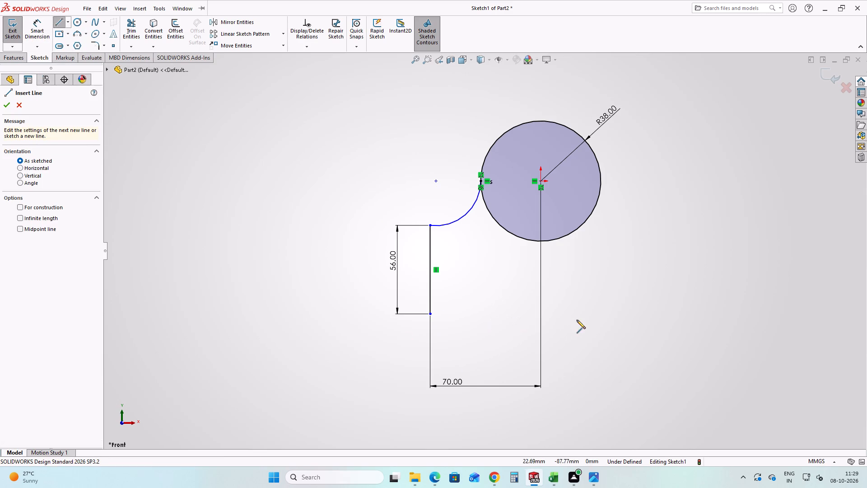
{"action": "left_click", "coordinate": [429, 313]}
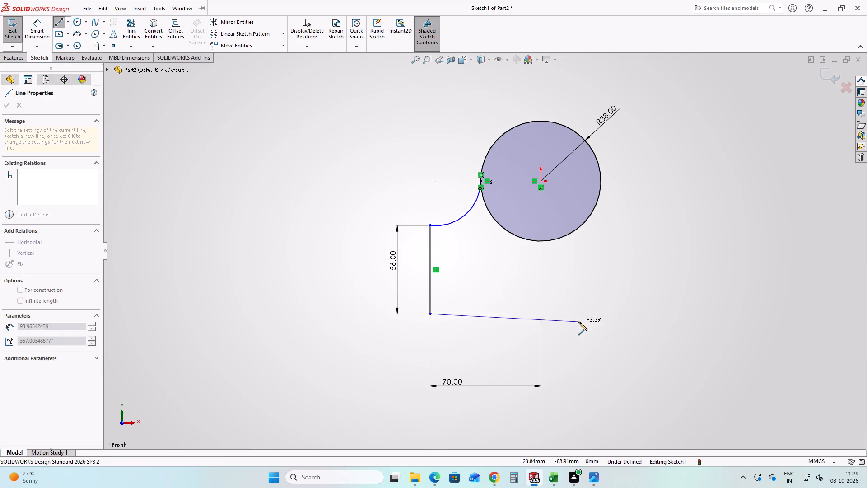
{"action": "left_click", "coordinate": [654, 314]}
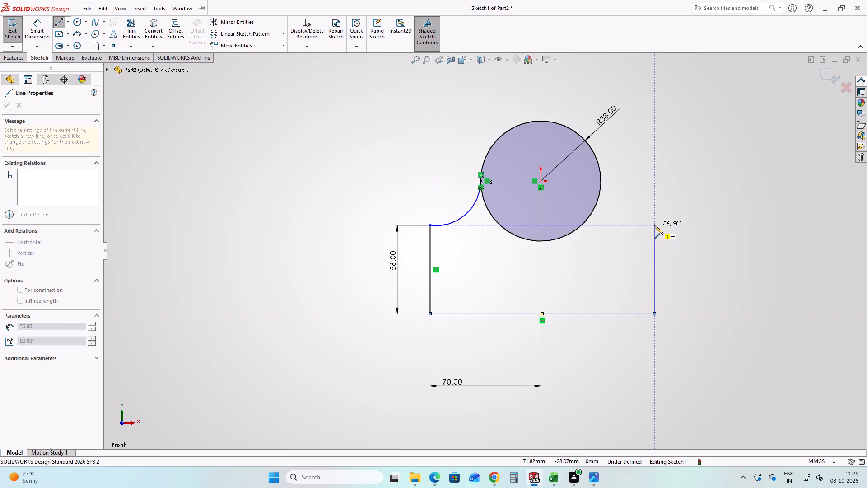
{"action": "left_click", "coordinate": [654, 225]}
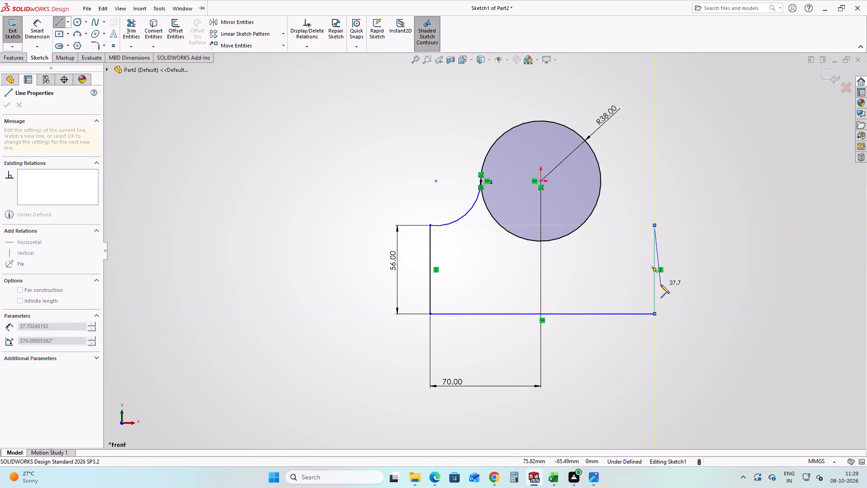
{"action": "key", "text": "Escape"}
{"action": "key", "text": "Escape"}
Dimension the horizontal bottom line at 140 mm.
{"action": "left_click", "coordinate": [40, 25]}
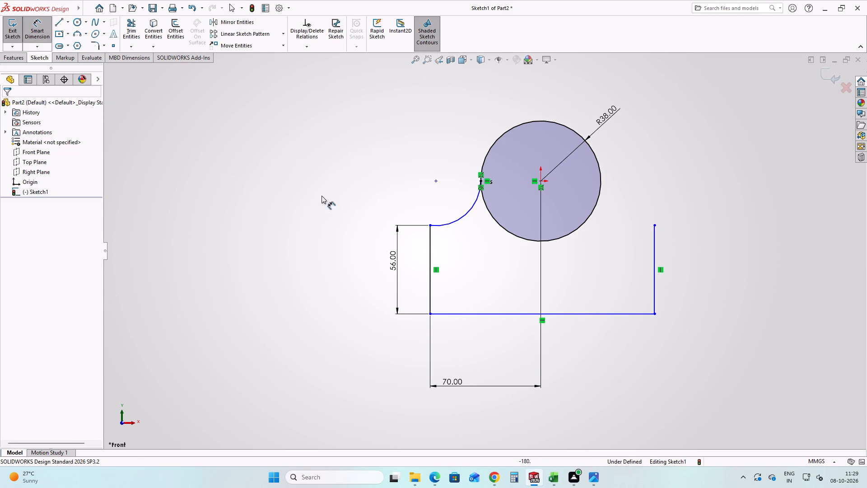
{"action": "left_click", "coordinate": [555, 314]}
{"action": "left_click", "coordinate": [564, 340]}
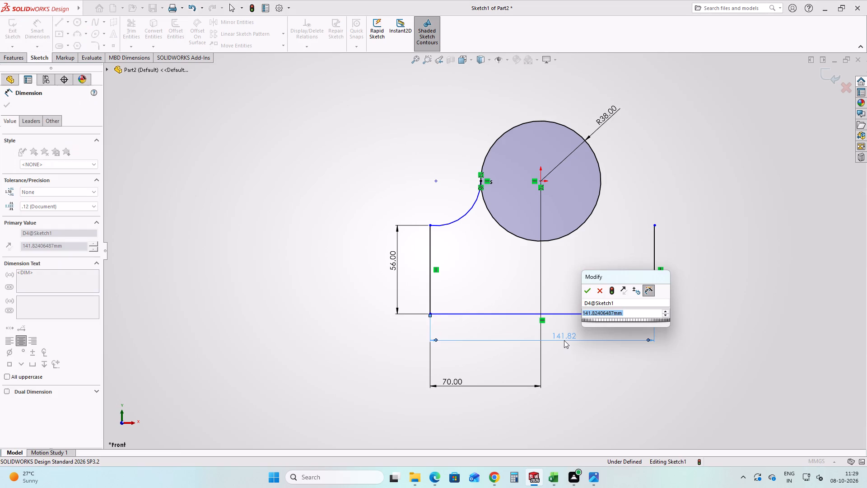
{"action": "type", "text": "15"}
{"action": "key", "text": "BackSpace"}
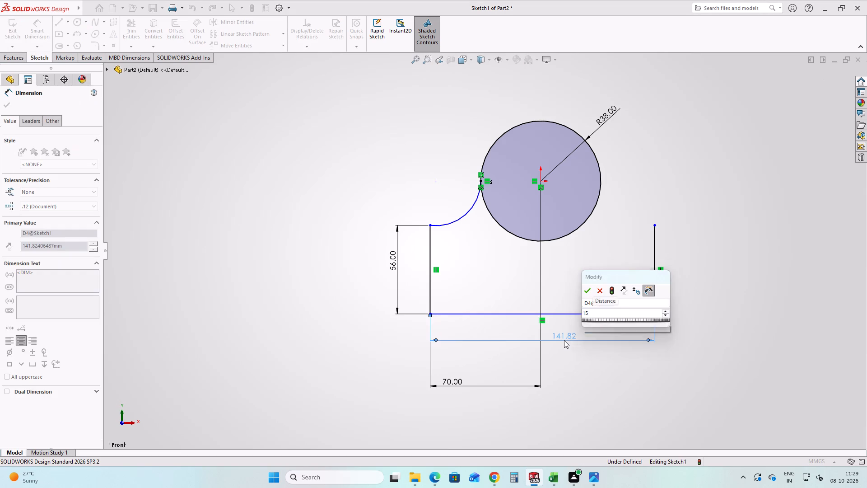
{"action": "type", "text": "40"}
{"action": "key", "text": "Return"}
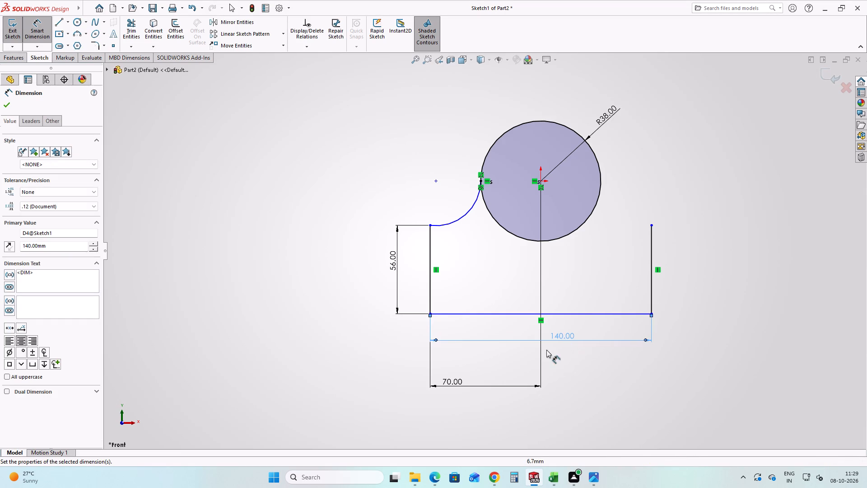
Replace the bottom line's 140 mm dimension with a 70 mm dimension from the circle's centre to the right vertical line.
{"action": "left_click", "coordinate": [564, 333]}
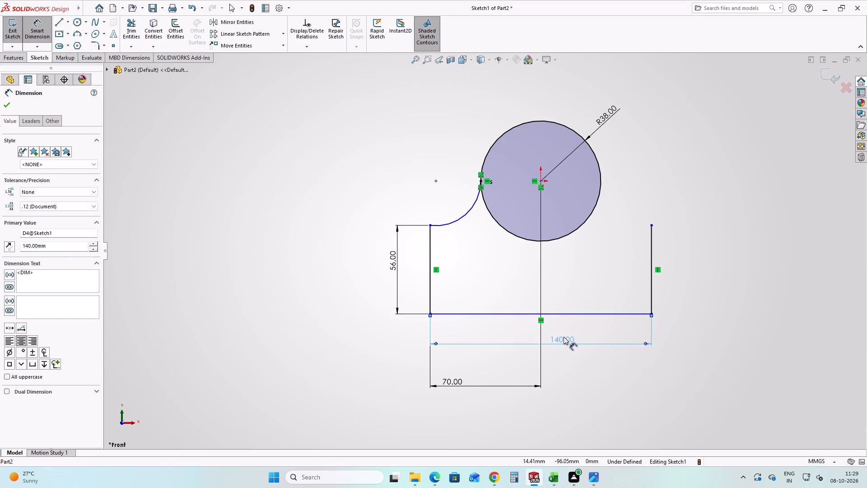
{"action": "key", "text": "Delete"}
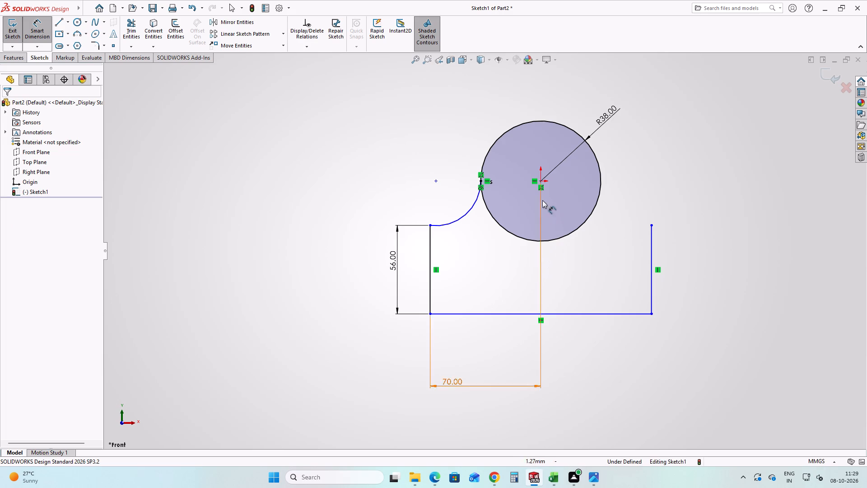
{"action": "left_click", "coordinate": [541, 182]}
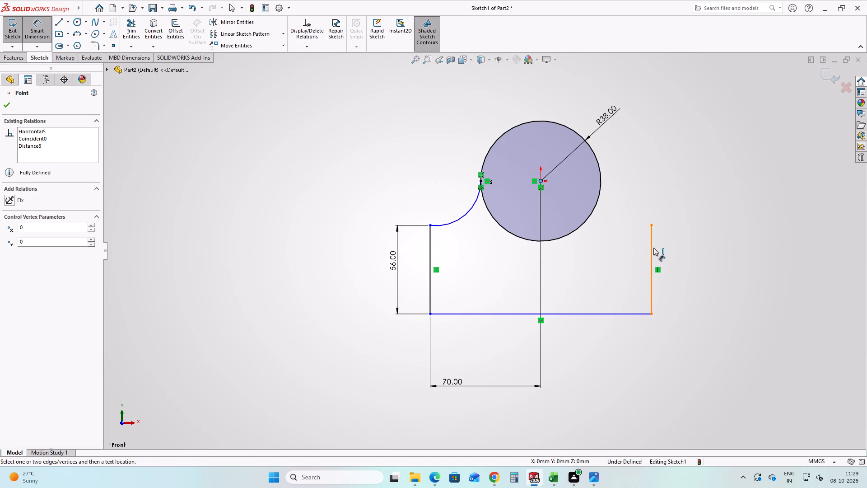
{"action": "left_click", "coordinate": [653, 248]}
{"action": "left_click", "coordinate": [637, 345]}
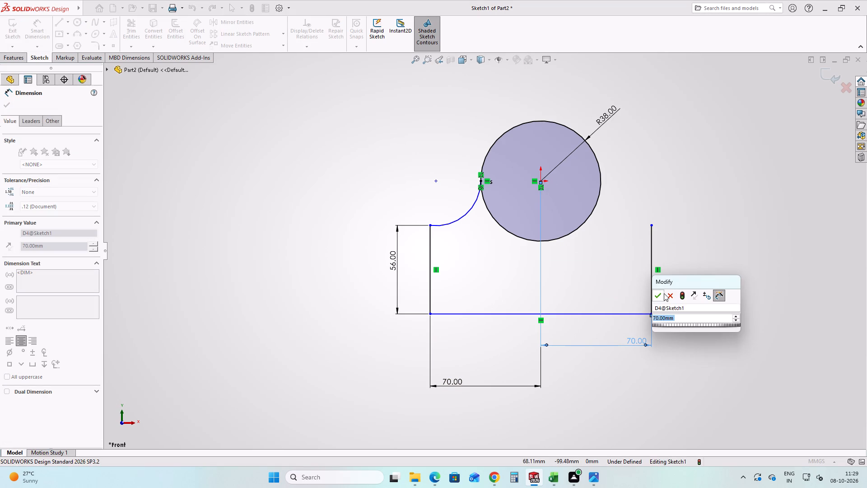
{"action": "left_click", "coordinate": [664, 295]}
{"action": "key", "text": "Escape"}
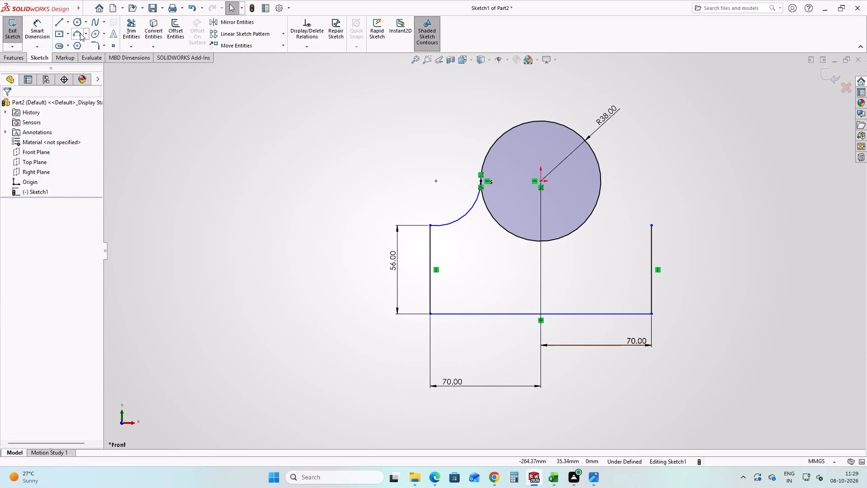
Sketch a three-point arc from the R38 circle's right side to the right vertical line's top endpoint, with a 28.25 mm radius.
{"action": "left_click", "coordinate": [80, 33]}
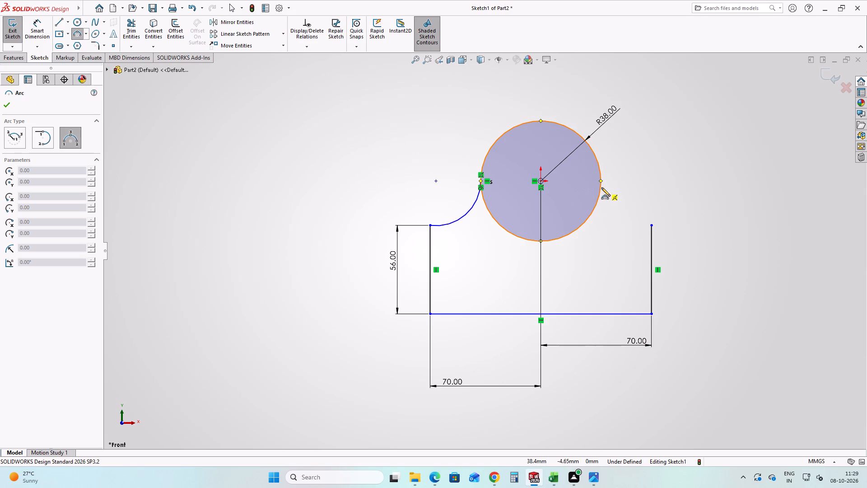
{"action": "left_click", "coordinate": [601, 186]}
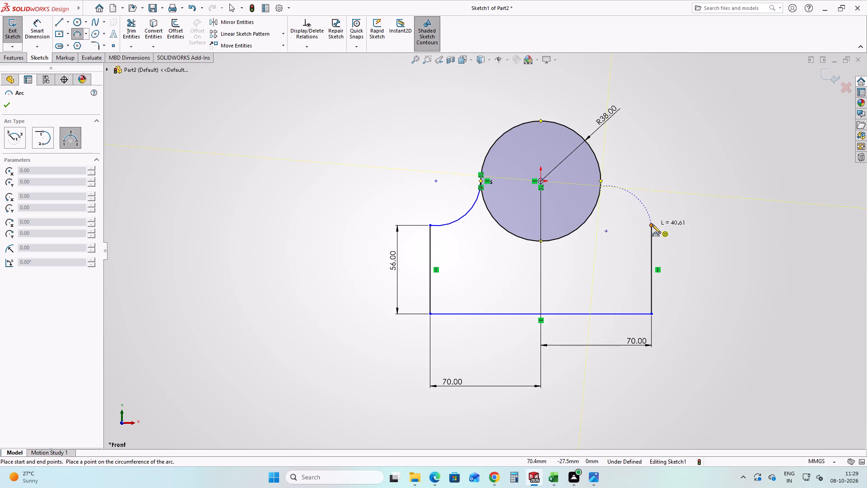
{"action": "left_click", "coordinate": [652, 225]}
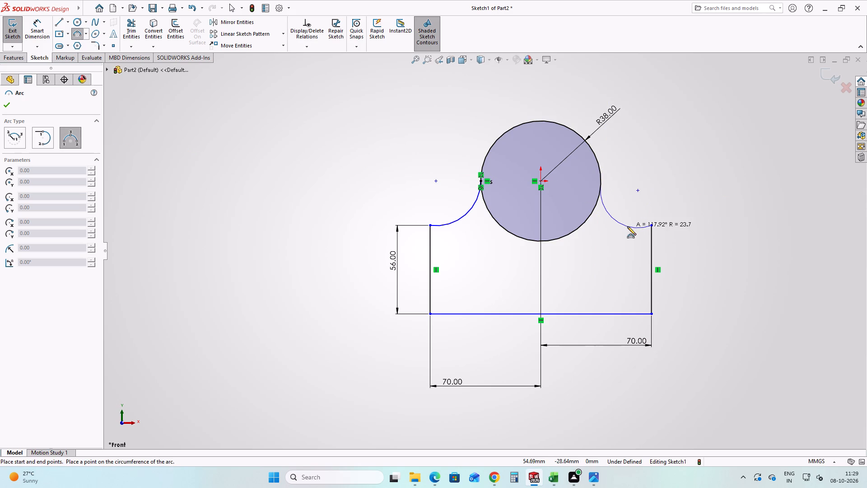
{"action": "left_click", "coordinate": [627, 226]}
{"action": "type", "text": "28.25"}
{"action": "key", "text": "Return"}
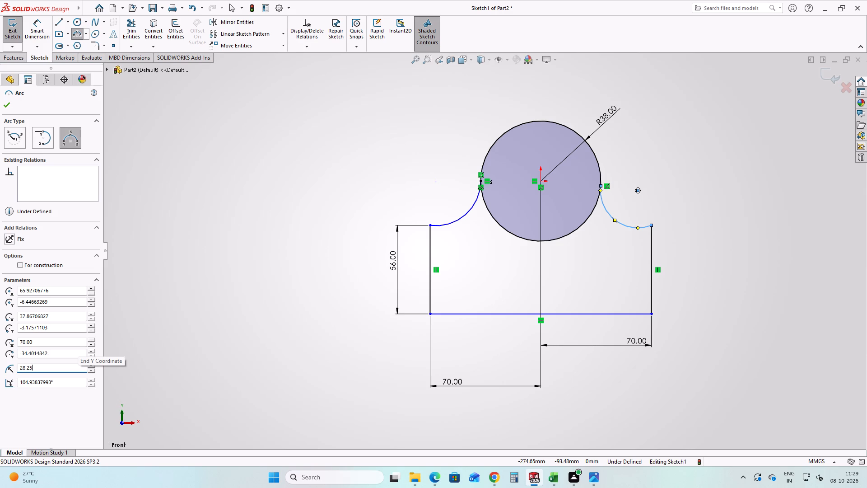
{"action": "left_click", "coordinate": [10, 101]}
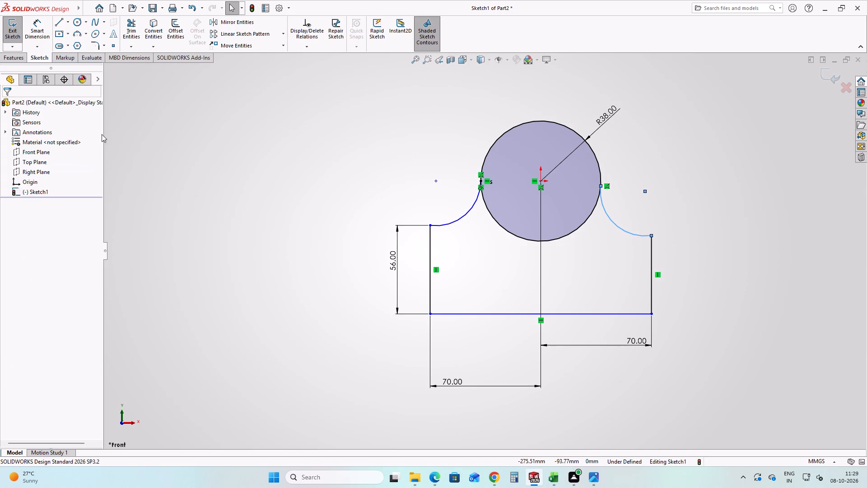
Add a Tangent relation between the right connecting arc and the R38 circle.
{"action": "left_click", "coordinate": [617, 225]}
{"action": "left_click", "coordinate": [596, 203], "text": "shift"}
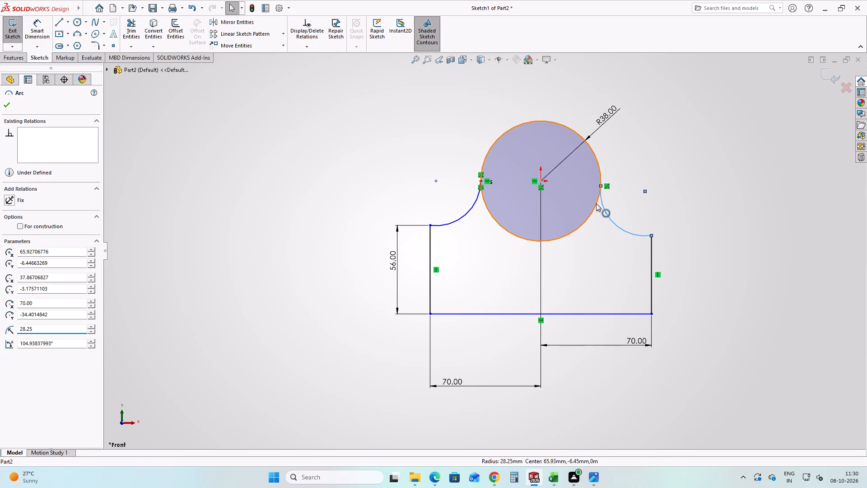
{"action": "left_click", "coordinate": [12, 260]}
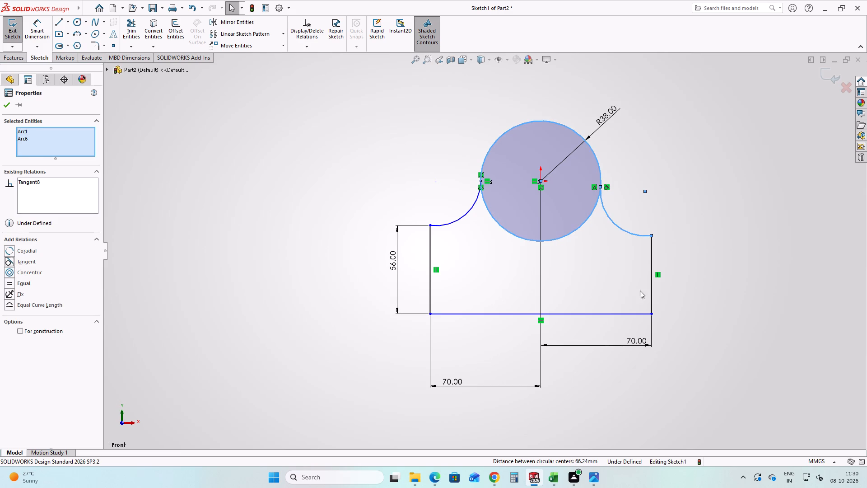
{"action": "left_click", "coordinate": [709, 276]}
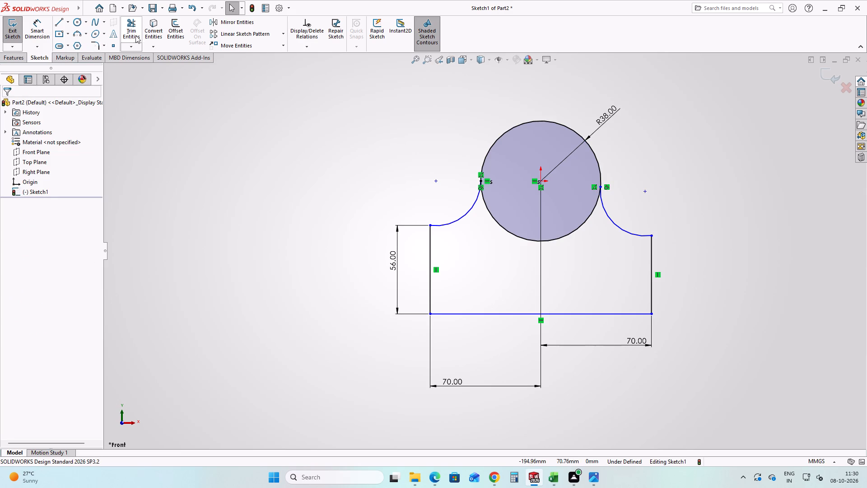
Trim away the lower portion of the R38 circle between the two connecting arcs.
{"action": "left_click", "coordinate": [136, 28]}
{"action": "left_click_drag", "start_coordinate": [496, 205], "coordinate": [487, 224]}
{"action": "left_click", "coordinate": [748, 200]}
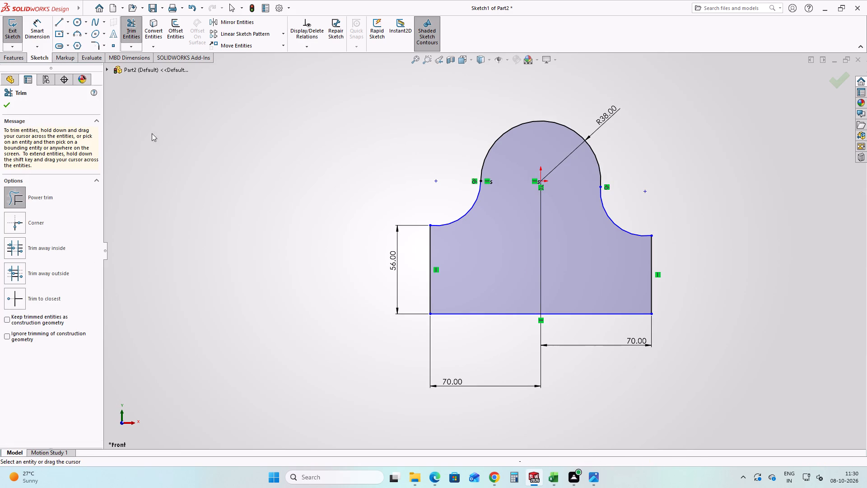
{"action": "left_click", "coordinate": [4, 105]}
{"action": "left_click", "coordinate": [186, 262]}
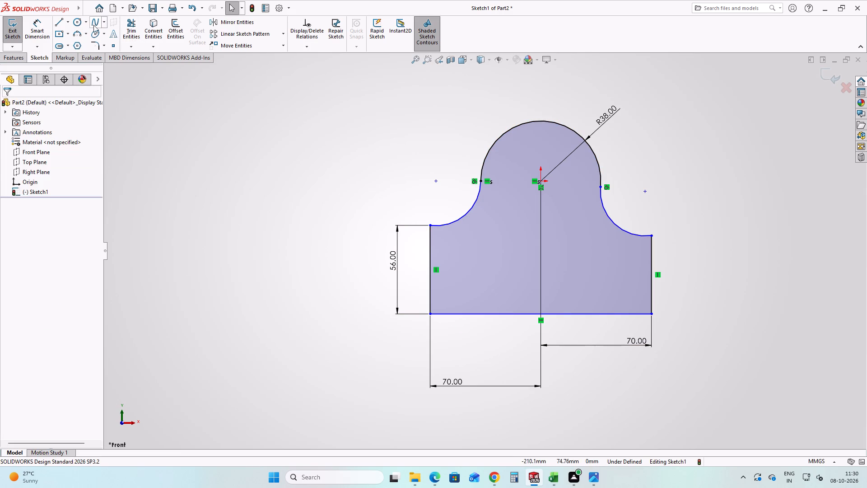
Dimension the left connecting arc with a radius of 28.25 mm.
{"action": "left_click", "coordinate": [46, 25]}
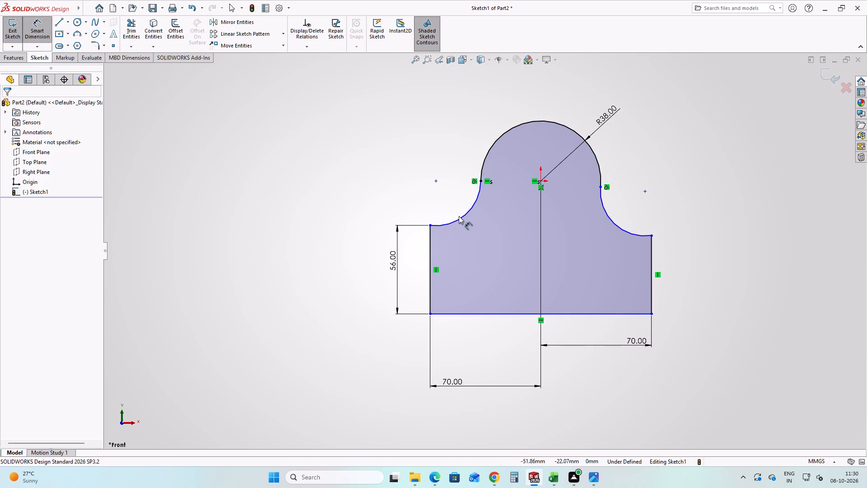
{"action": "left_click", "coordinate": [461, 219]}
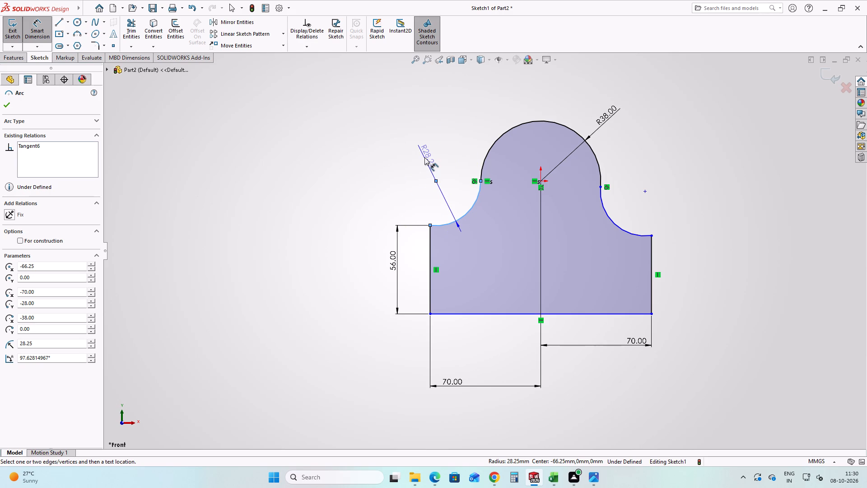
{"action": "left_click", "coordinate": [420, 146]}
{"action": "left_click", "coordinate": [436, 91]}
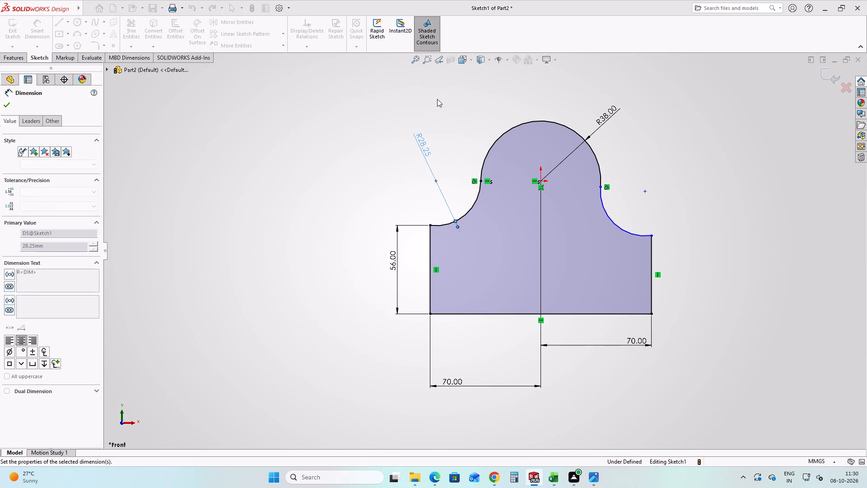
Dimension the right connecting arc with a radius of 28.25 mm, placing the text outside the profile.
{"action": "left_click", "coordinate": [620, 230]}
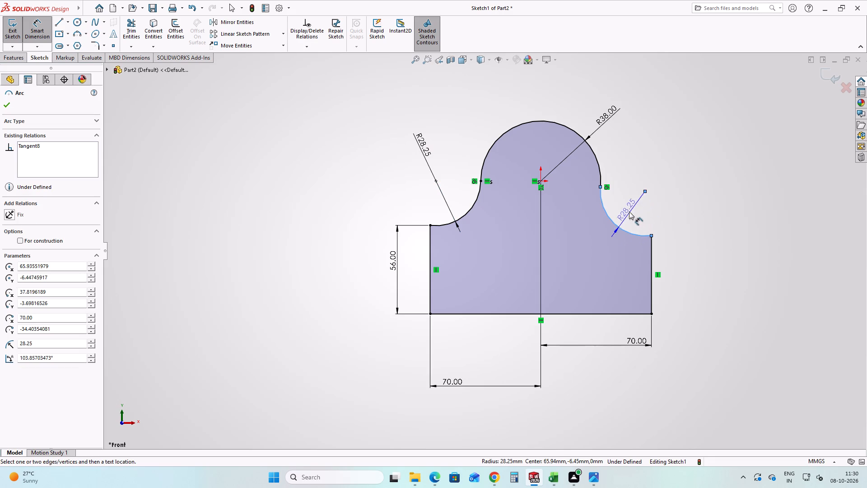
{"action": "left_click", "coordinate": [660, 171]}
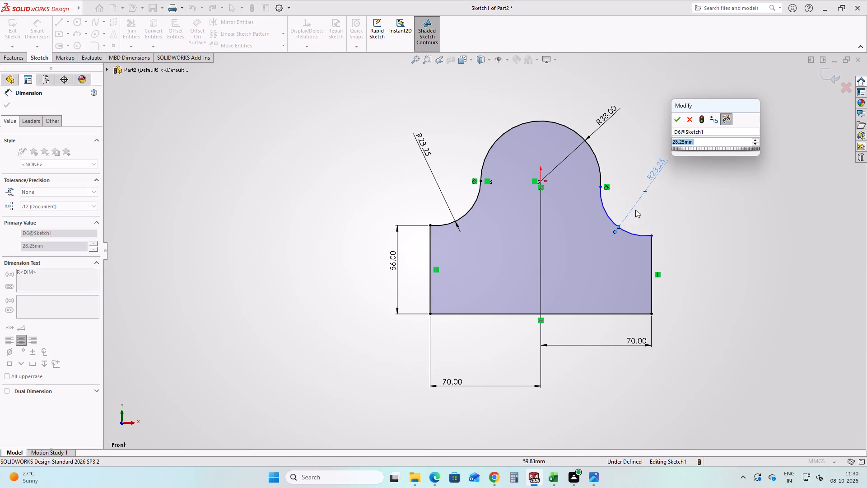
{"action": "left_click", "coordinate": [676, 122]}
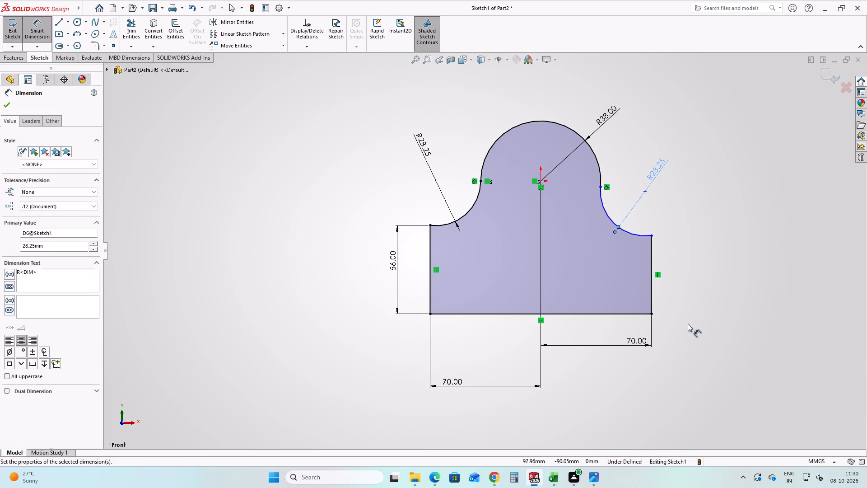
Align the left 70 mm base dimension with the right 70 mm dimension and reposition its text between the extension lines.
{"action": "left_click_drag", "start_coordinate": [499, 385], "coordinate": [511, 346]}
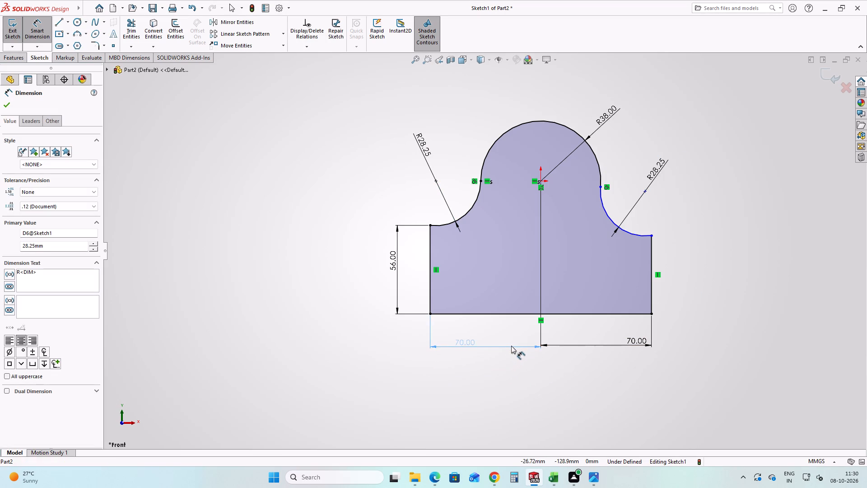
{"action": "left_click_drag", "start_coordinate": [511, 346], "coordinate": [552, 345]}
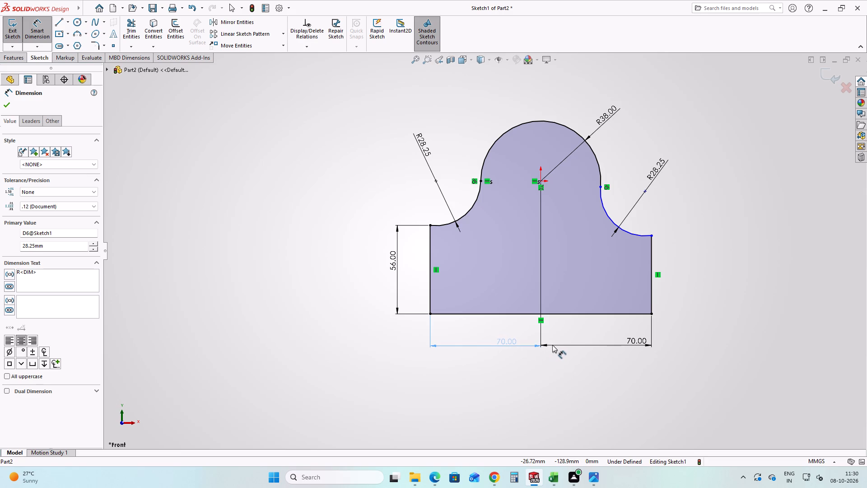
{"action": "left_click_drag", "start_coordinate": [552, 345], "coordinate": [539, 345]}
{"action": "left_click", "coordinate": [586, 389]}
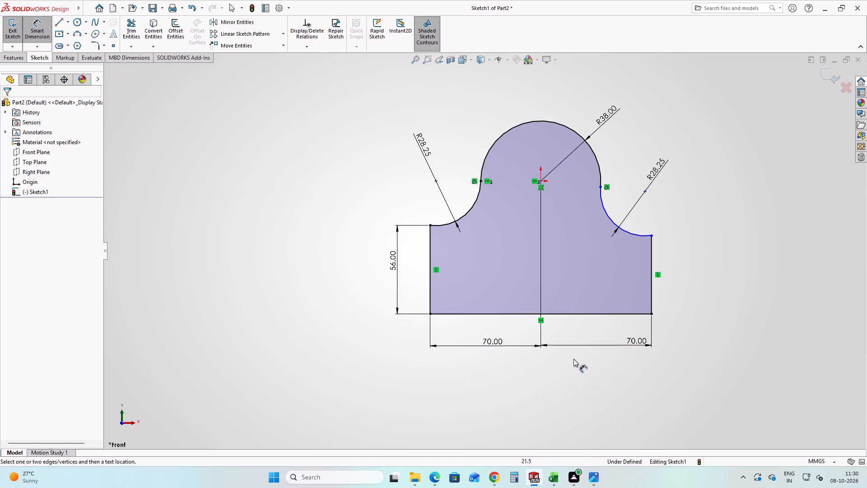
{"action": "left_click", "coordinate": [583, 382]}
{"action": "key", "text": "Escape"}
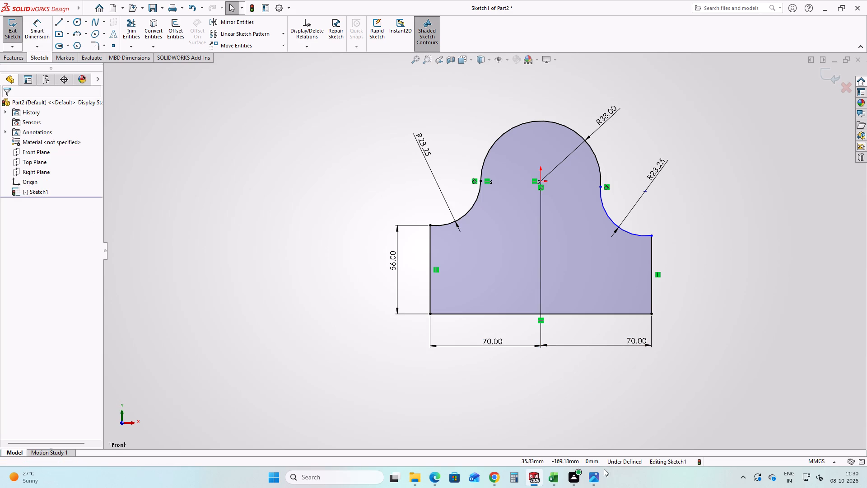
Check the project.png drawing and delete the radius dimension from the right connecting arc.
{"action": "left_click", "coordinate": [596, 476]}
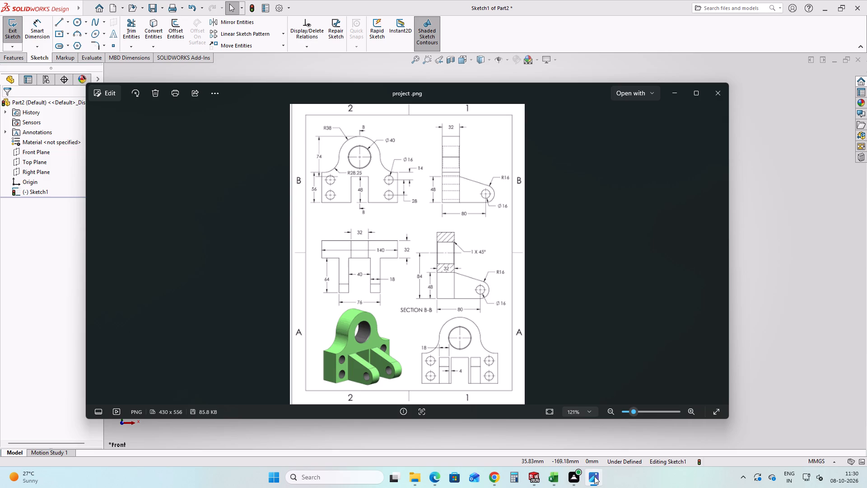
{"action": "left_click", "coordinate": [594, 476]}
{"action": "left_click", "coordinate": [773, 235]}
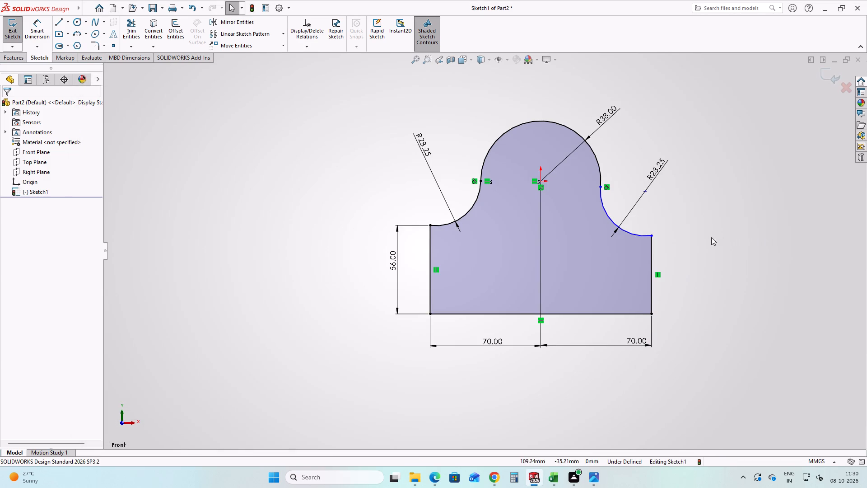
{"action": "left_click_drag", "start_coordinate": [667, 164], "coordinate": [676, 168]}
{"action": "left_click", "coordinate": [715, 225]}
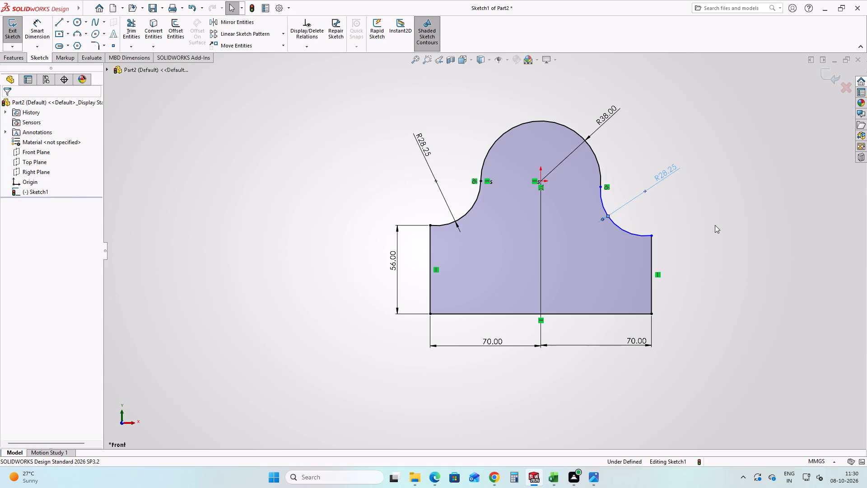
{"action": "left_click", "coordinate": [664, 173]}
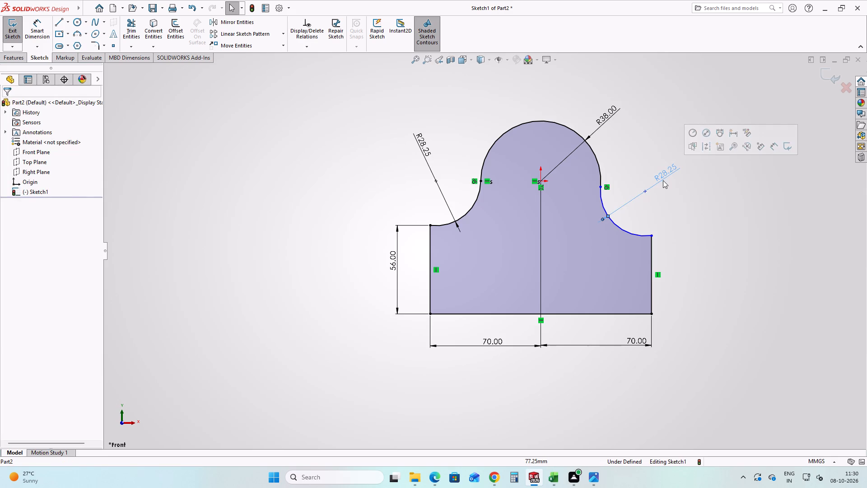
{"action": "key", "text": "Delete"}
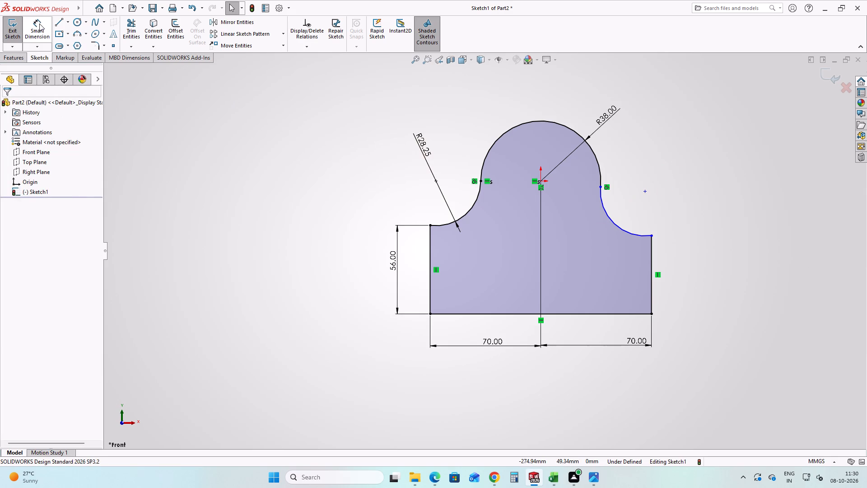
Dimension the right connecting arc with a radius of 28.25 mm, placing the text inside the profile.
{"action": "left_click", "coordinate": [39, 23]}
{"action": "left_click", "coordinate": [605, 212]}
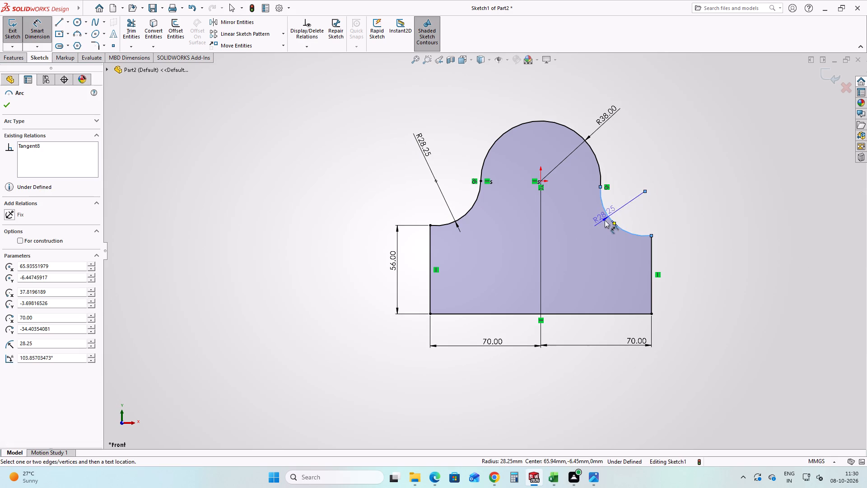
{"action": "left_click", "coordinate": [573, 232]}
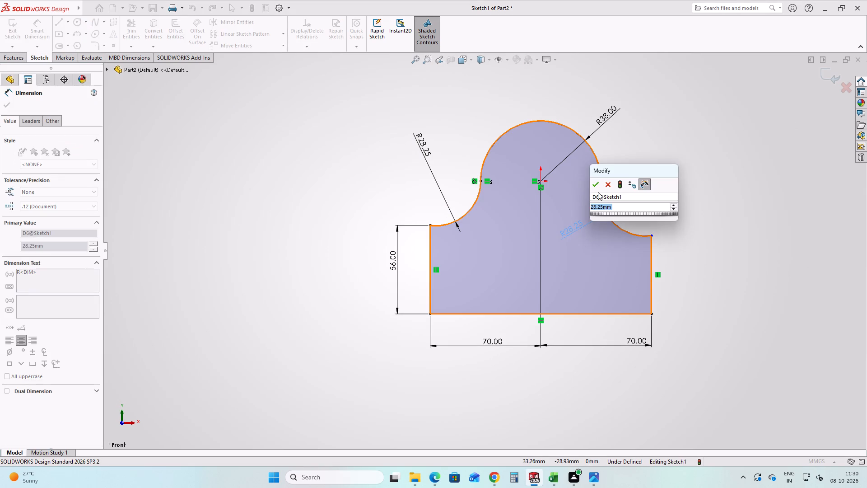
{"action": "left_click", "coordinate": [597, 186]}
{"action": "left_click", "coordinate": [715, 299]}
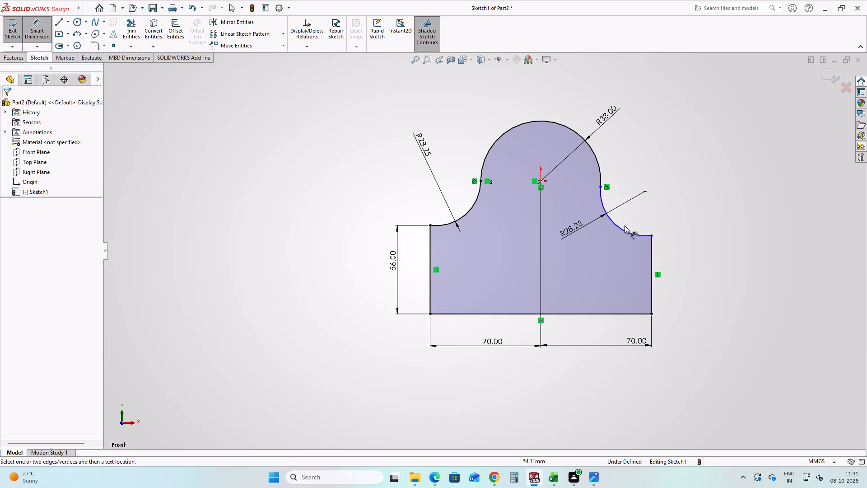
{"action": "key", "text": "Escape"}
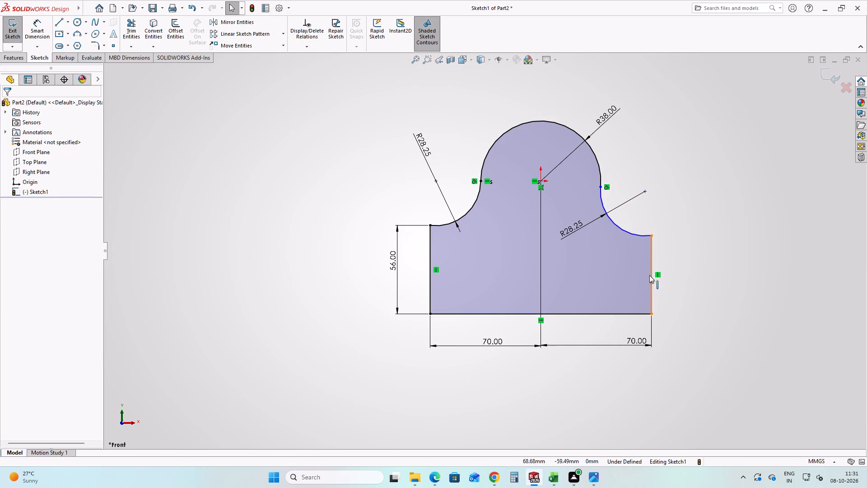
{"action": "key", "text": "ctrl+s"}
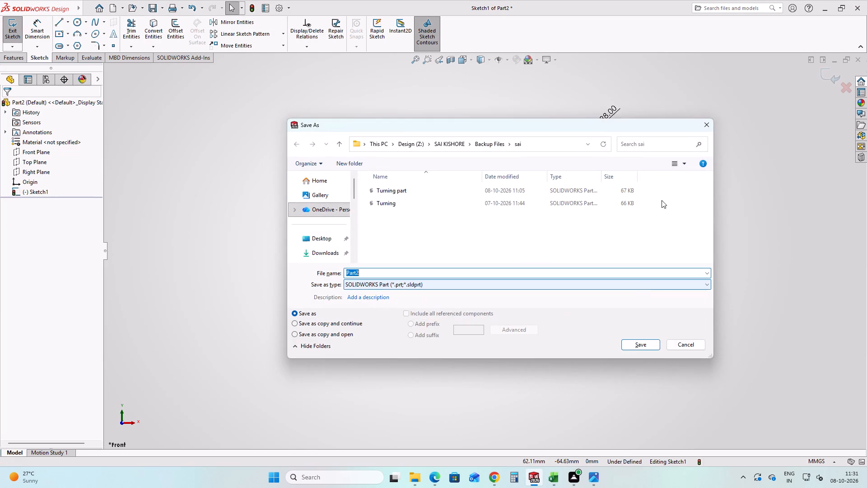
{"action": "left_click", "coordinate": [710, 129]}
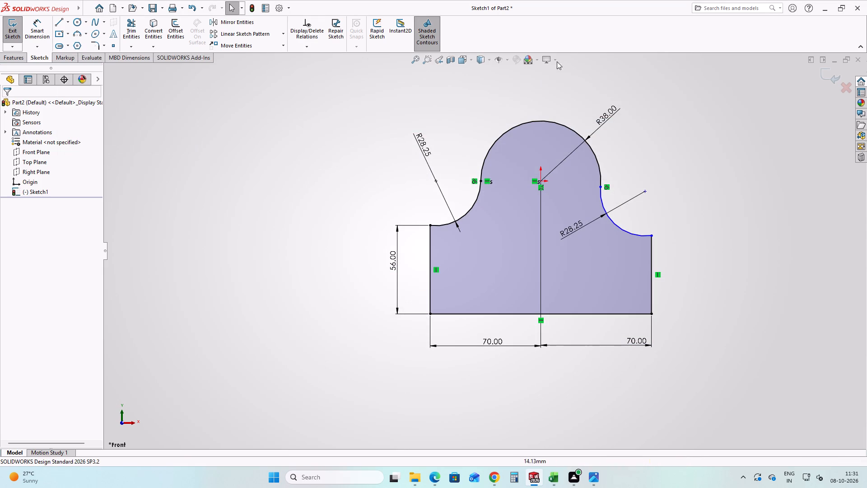
Extrude the front profile from the sketch plane to a blind depth of 35 mm.
{"action": "left_click", "coordinate": [22, 58]}
{"action": "left_click", "coordinate": [23, 38]}
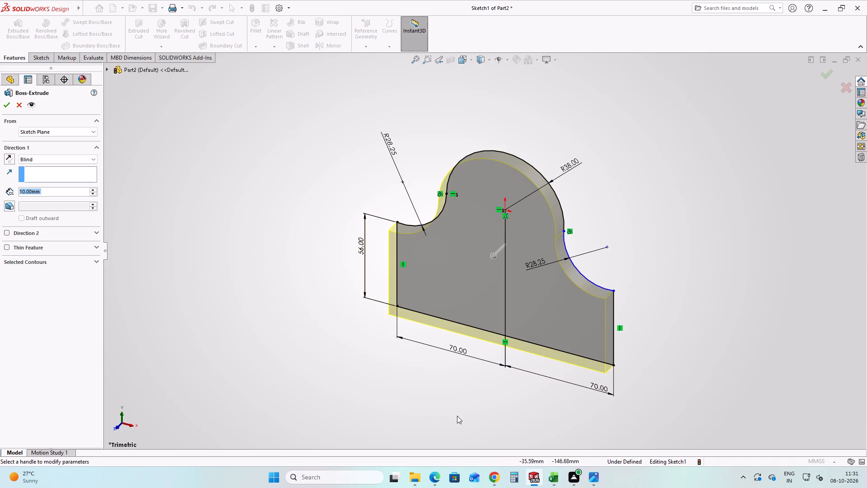
{"action": "left_click", "coordinate": [591, 483]}
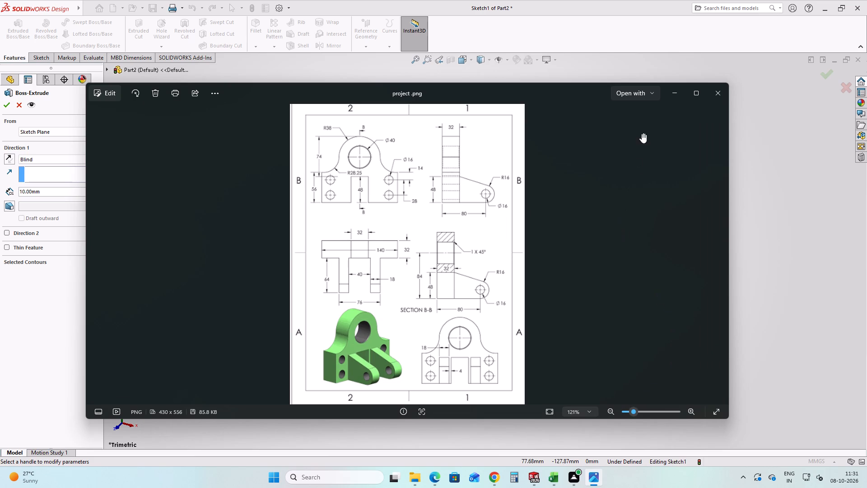
{"action": "left_click", "coordinate": [671, 102]}
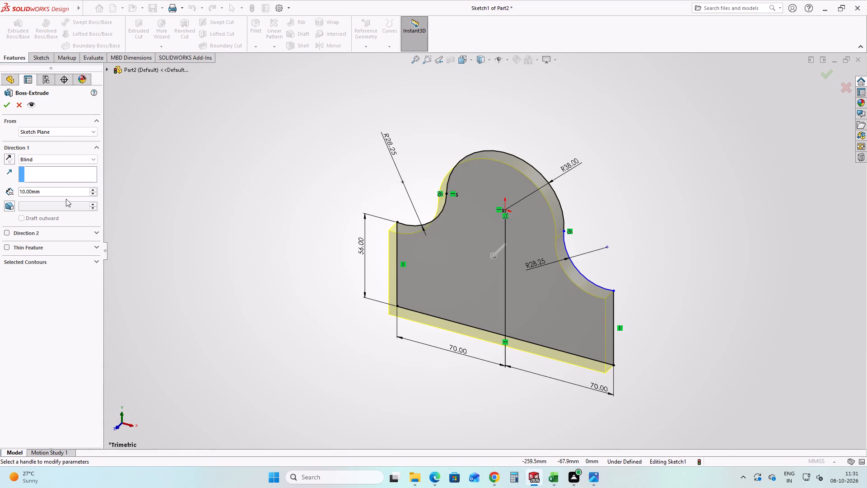
{"action": "left_click", "coordinate": [66, 195]}
{"action": "left_click_drag", "start_coordinate": [66, 195], "coordinate": [0, 194]}
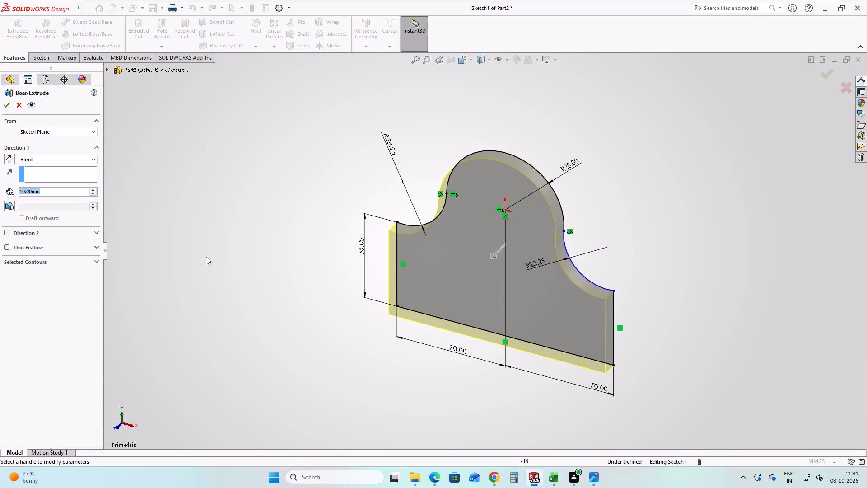
{"action": "type", "text": "35"}
{"action": "key", "text": "Return"}
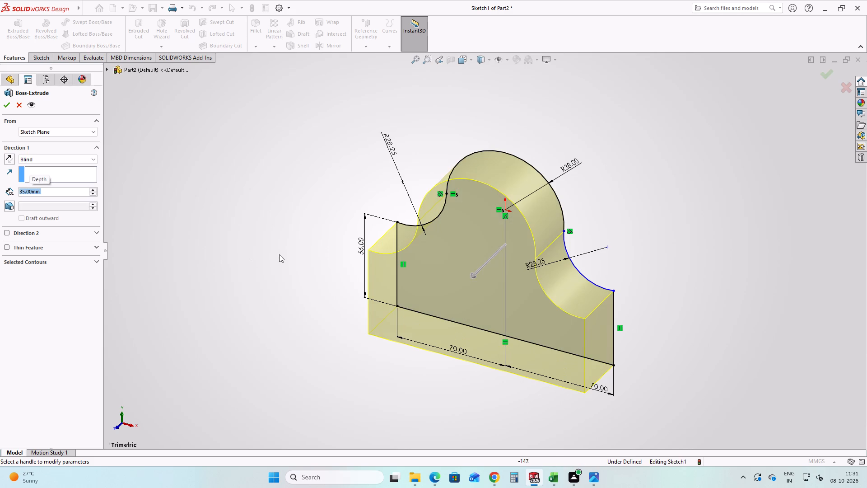
{"action": "left_click", "coordinate": [8, 105]}
{"action": "left_click", "coordinate": [373, 261]}
{"action": "left_click", "coordinate": [222, 235]}
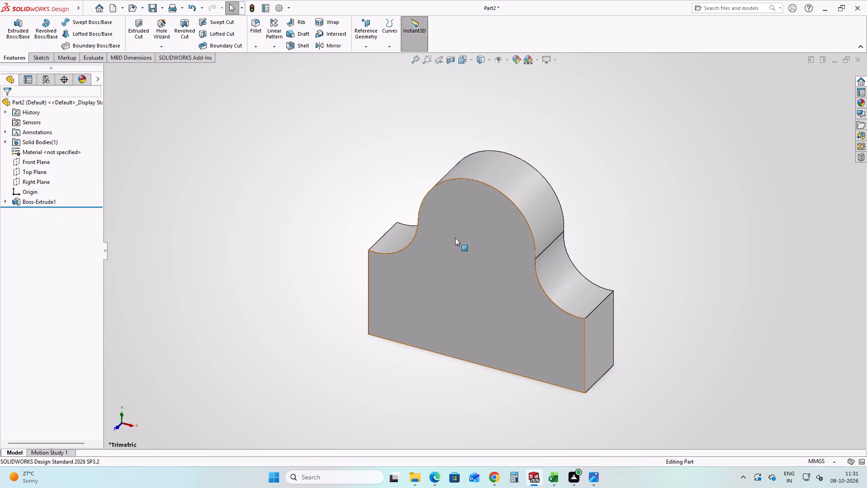
Orient the extruded body to the Front view and bring up the project.png reference drawing.
{"action": "middle_click_drag", "start_coordinate": [472, 245], "coordinate": [501, 177]}
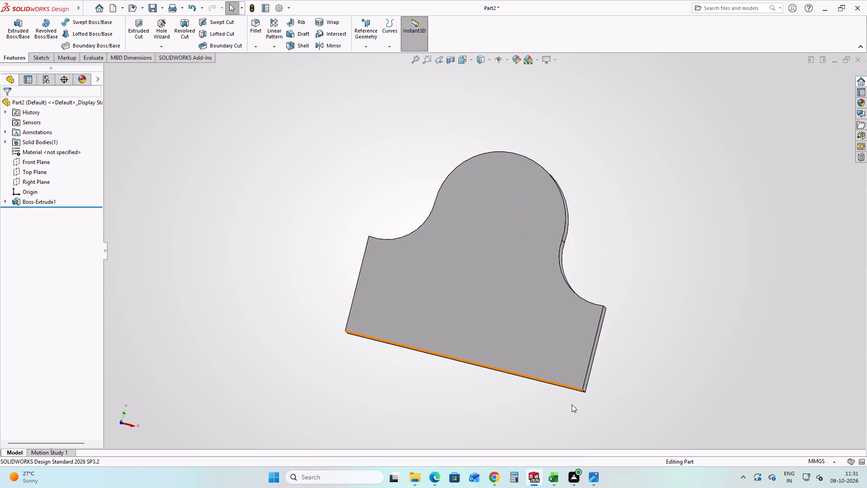
{"action": "left_click", "coordinate": [703, 336]}
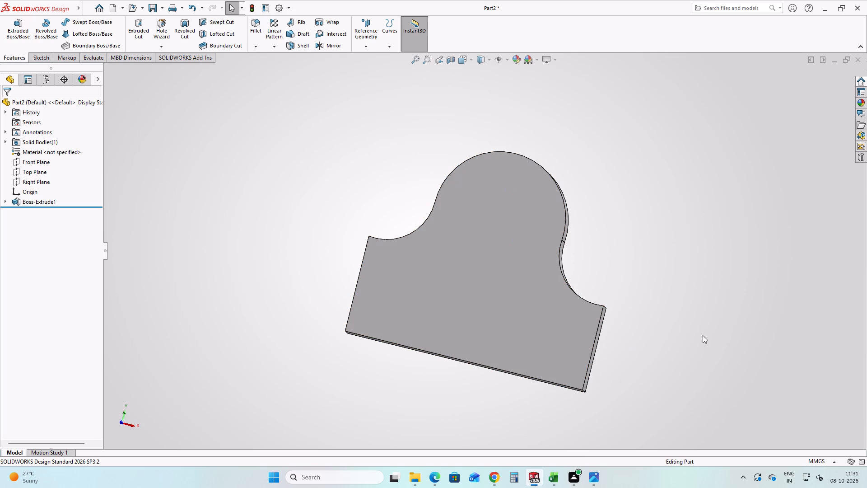
{"action": "left_click", "coordinate": [464, 57]}
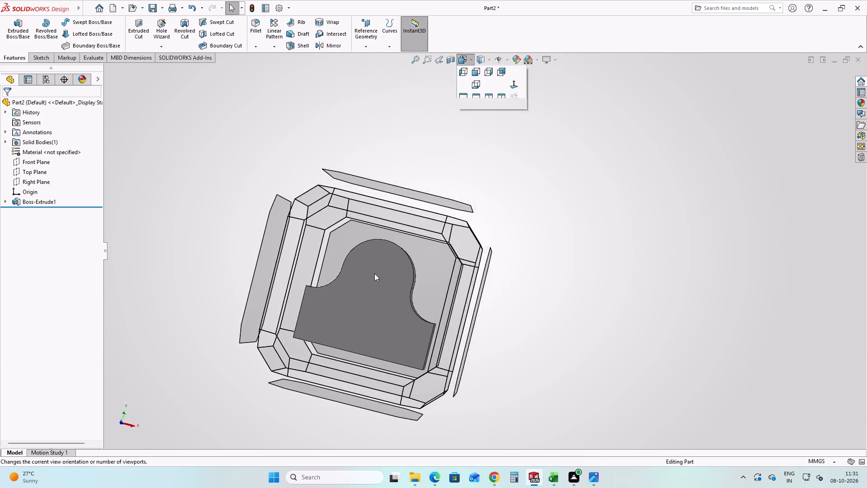
{"action": "left_click", "coordinate": [374, 273]}
{"action": "left_click", "coordinate": [763, 270]}
{"action": "left_click", "coordinate": [591, 473]}
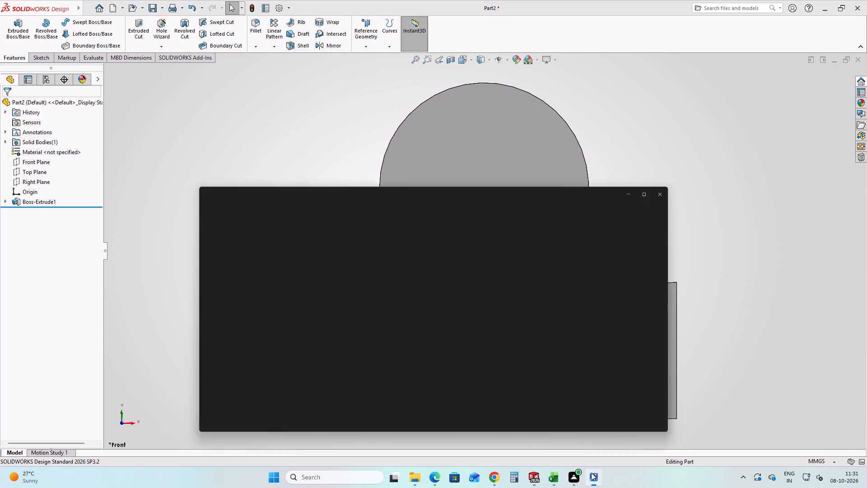
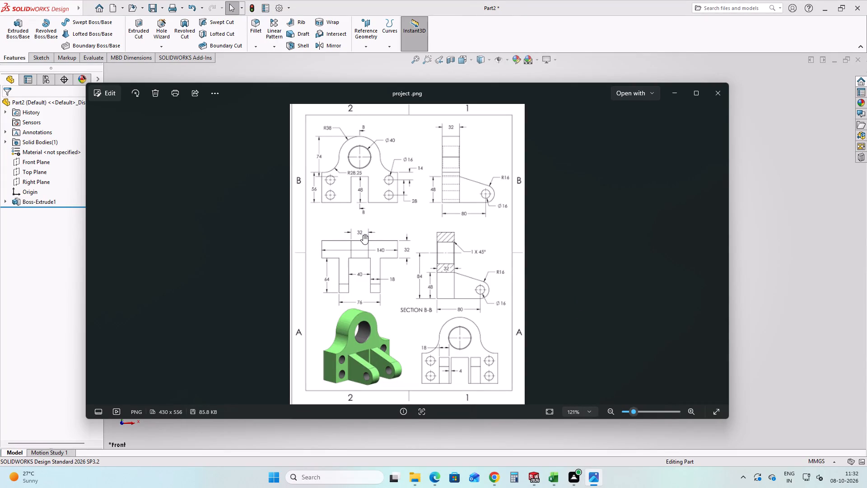
Examine the orthographic and section views in the project.png drawing for the dimensions of the bracket's base and lugs.
{"action": "scroll", "coordinate": [363, 235], "scroll_direction": "up", "scroll_amount": 3}
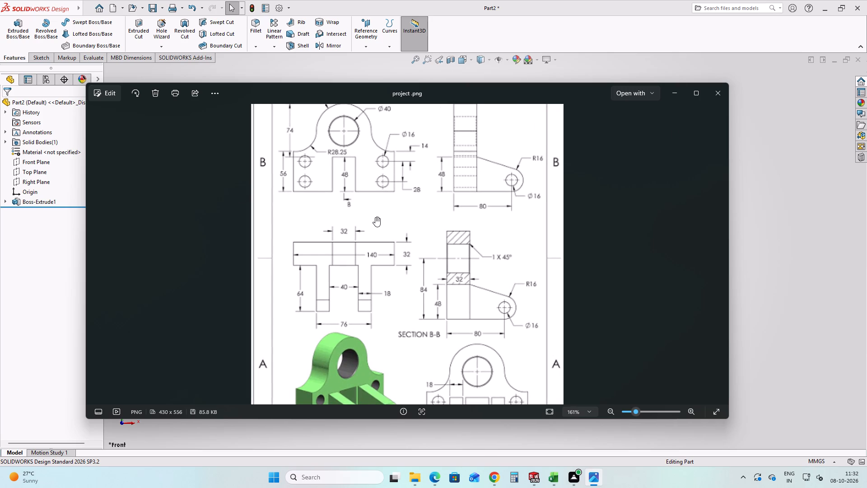
{"action": "scroll", "coordinate": [375, 217], "scroll_direction": "down", "scroll_amount": 2}
{"action": "scroll", "coordinate": [375, 217], "scroll_direction": "up", "scroll_amount": 3}
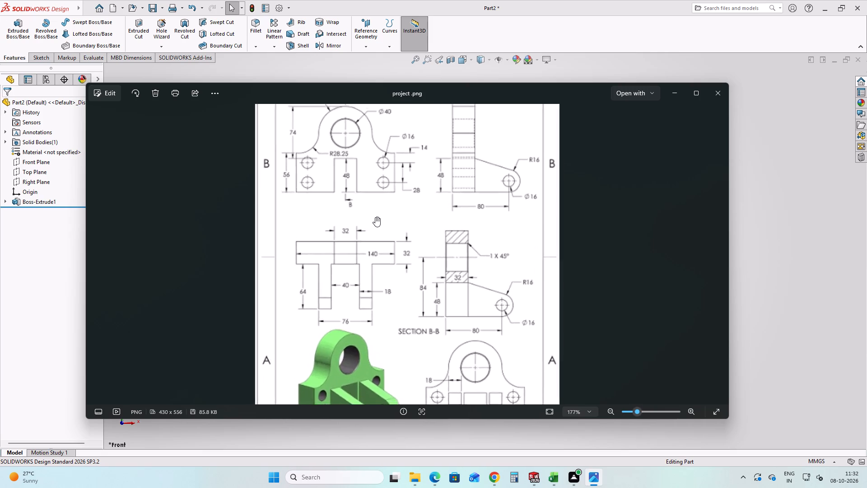
{"action": "scroll", "coordinate": [375, 217], "scroll_direction": "down", "scroll_amount": 3}
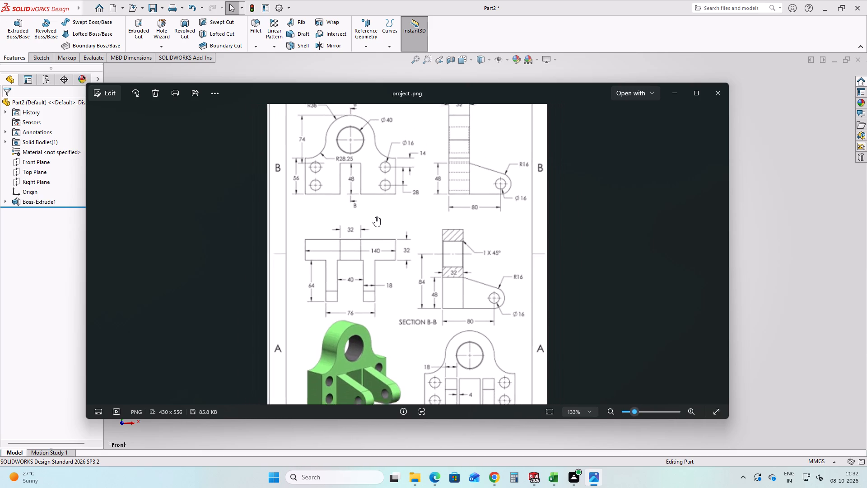
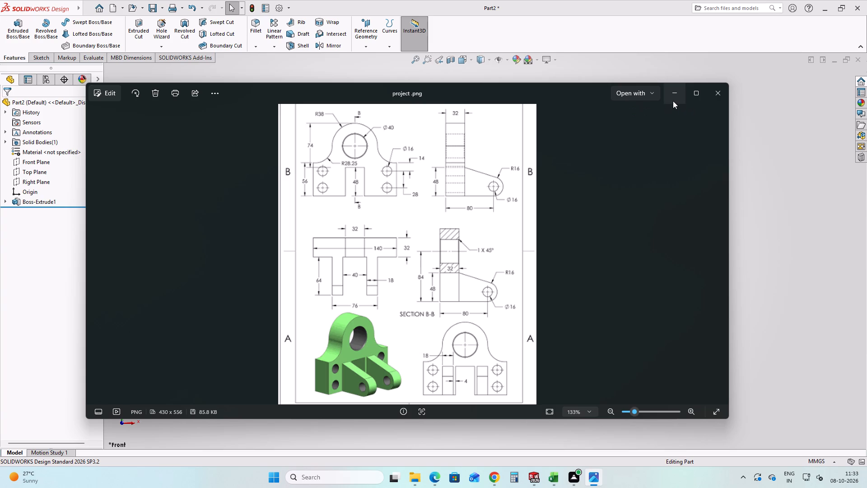
Open a sketch on the bracket's front face and draw a circle about 20.4 mm in radius centred on the origin.
{"action": "left_click", "coordinate": [673, 101]}
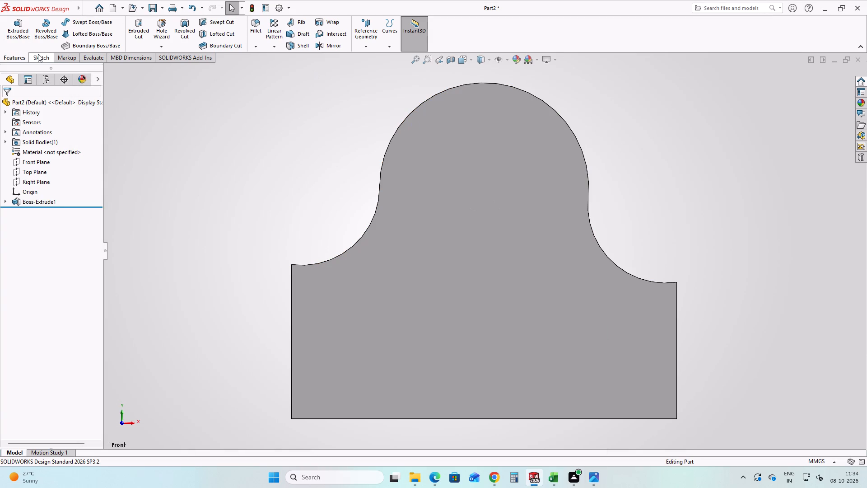
{"action": "left_click", "coordinate": [38, 55]}
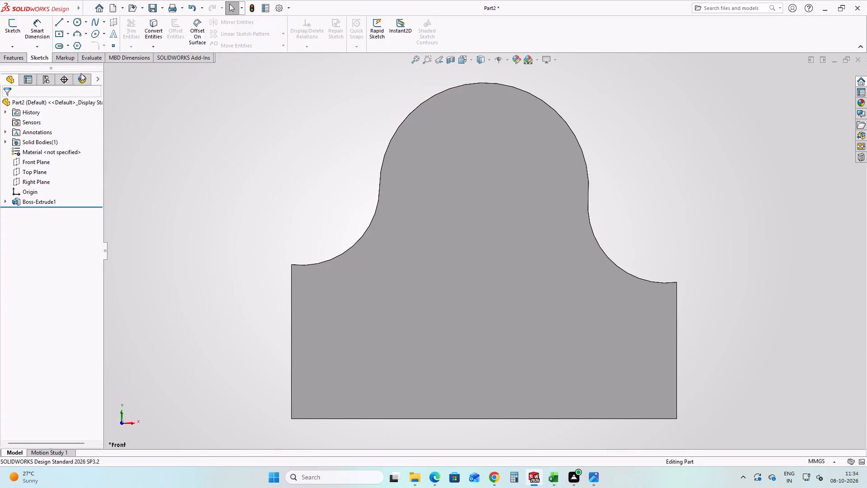
{"action": "left_click", "coordinate": [224, 161]}
{"action": "left_click", "coordinate": [517, 180]}
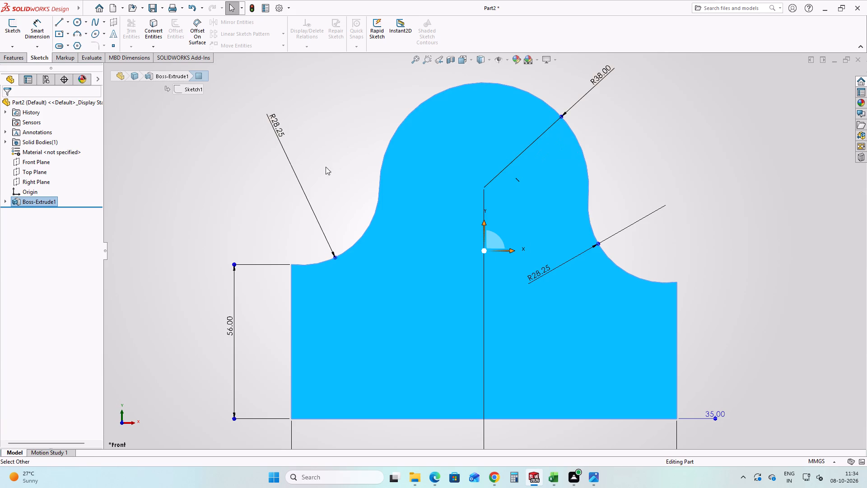
{"action": "left_click", "coordinate": [296, 122]}
{"action": "right_click", "coordinate": [410, 178]}
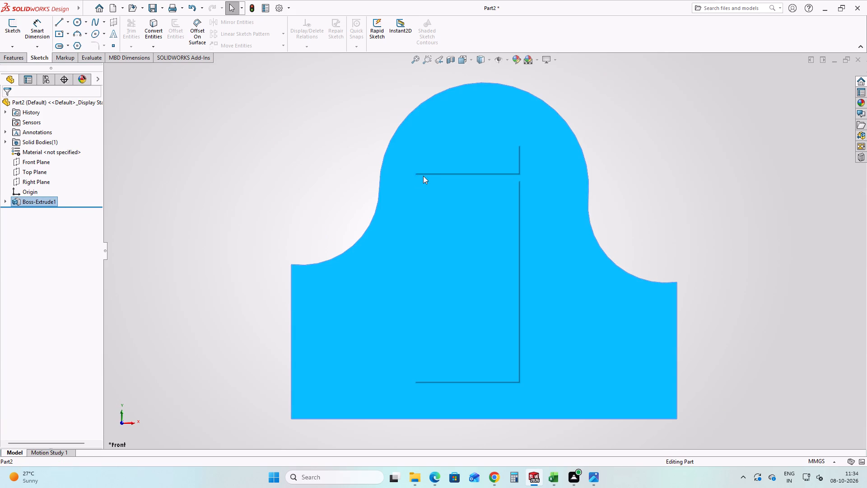
{"action": "left_click", "coordinate": [436, 170]}
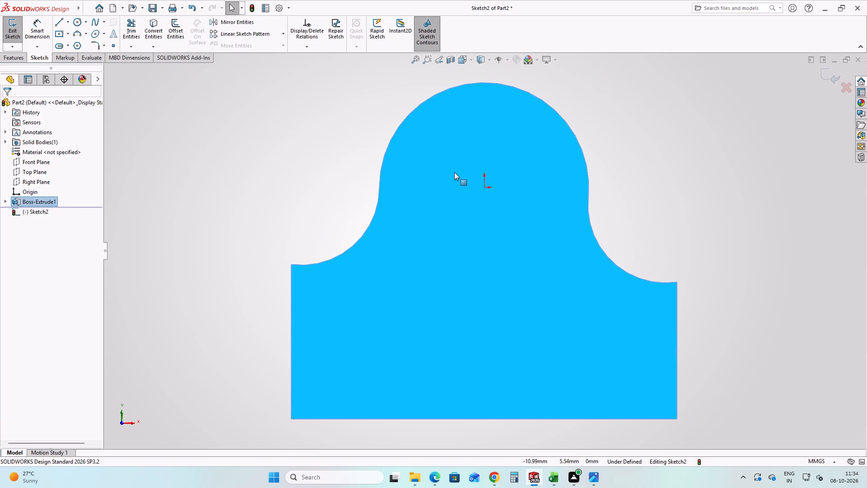
{"action": "left_click", "coordinate": [687, 147]}
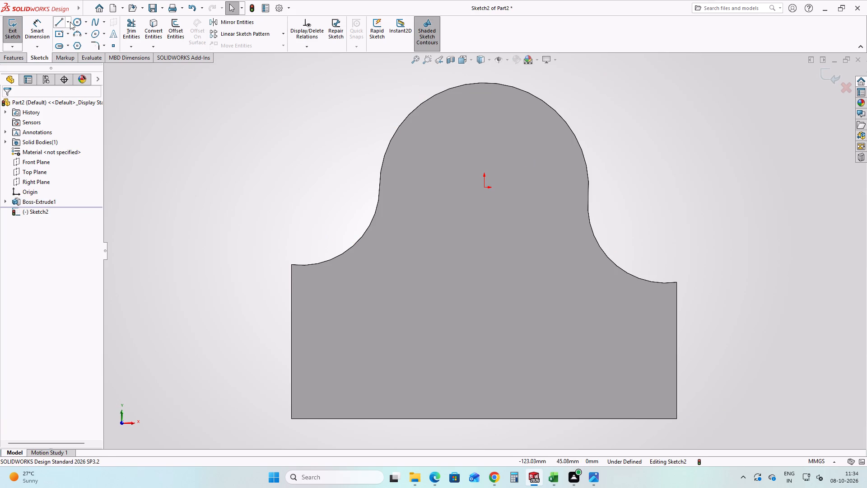
{"action": "left_click", "coordinate": [72, 21]}
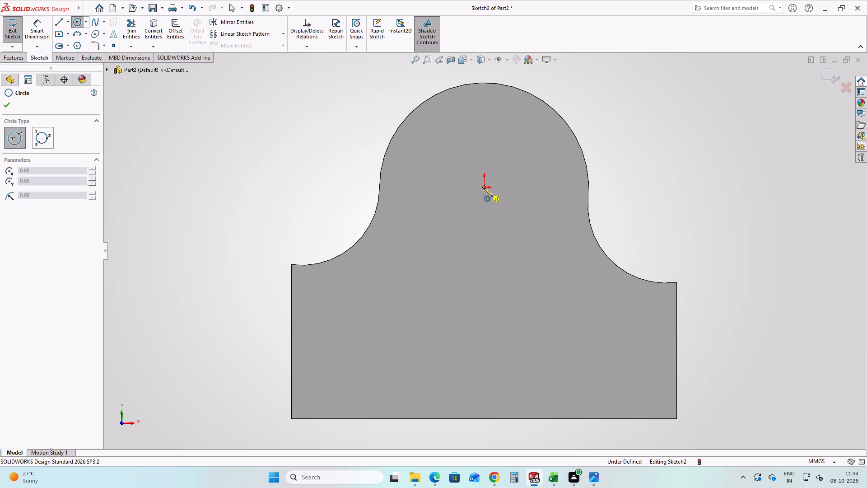
{"action": "left_click", "coordinate": [484, 188]}
{"action": "left_click", "coordinate": [524, 148]}
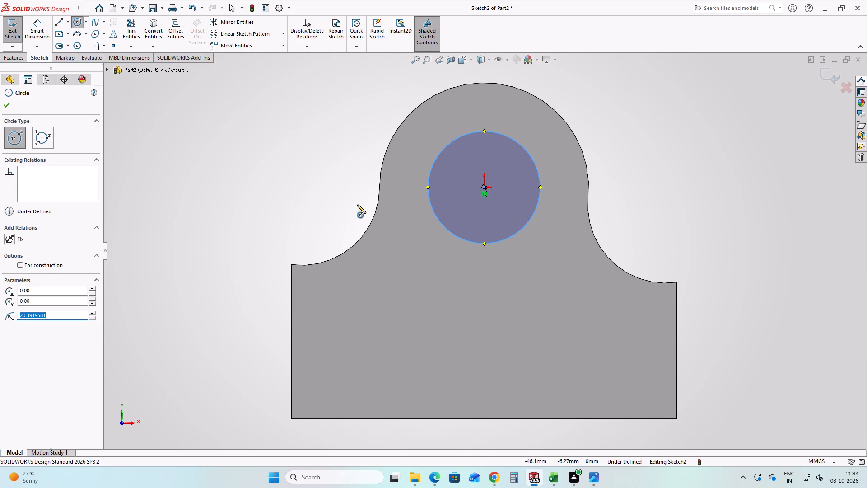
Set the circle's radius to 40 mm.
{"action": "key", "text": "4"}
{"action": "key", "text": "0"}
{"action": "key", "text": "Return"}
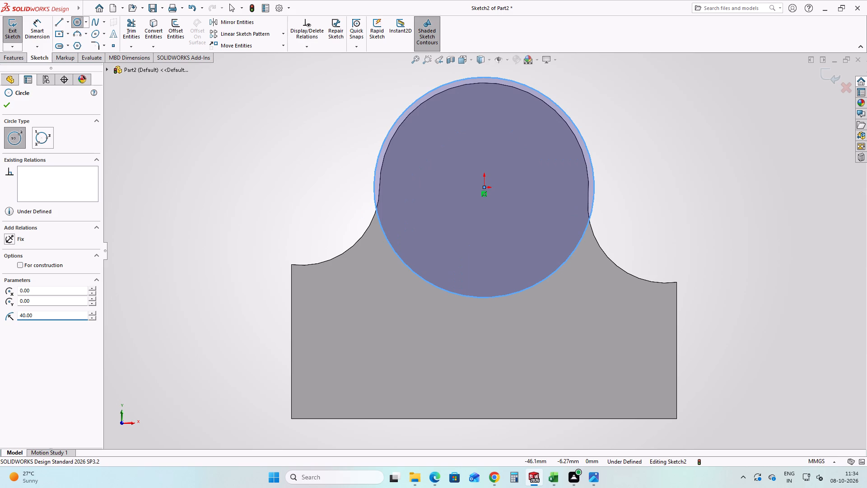
Set the radius of the circle at the origin to 20 mm.
{"action": "left_click_drag", "start_coordinate": [61, 312], "coordinate": [23, 312]}
{"action": "left_click_drag", "start_coordinate": [23, 312], "coordinate": [0, 312]}
{"action": "type", "text": "20"}
{"action": "key", "text": "Return"}
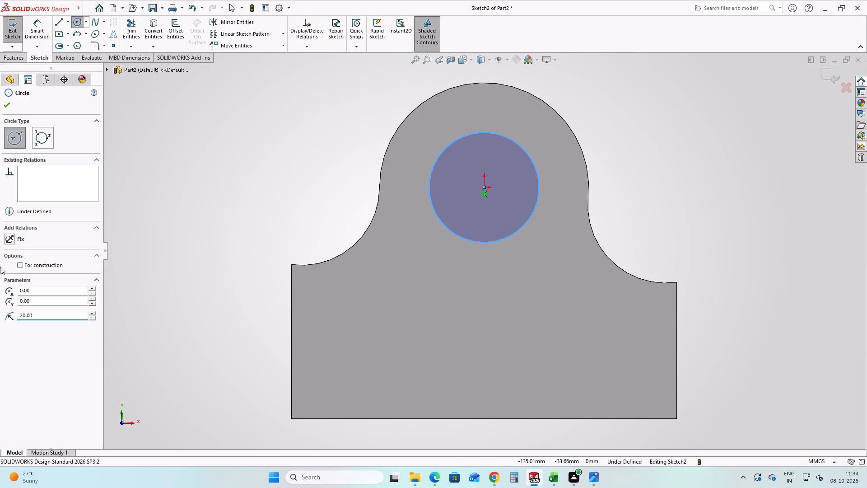
{"action": "left_click", "coordinate": [9, 100]}
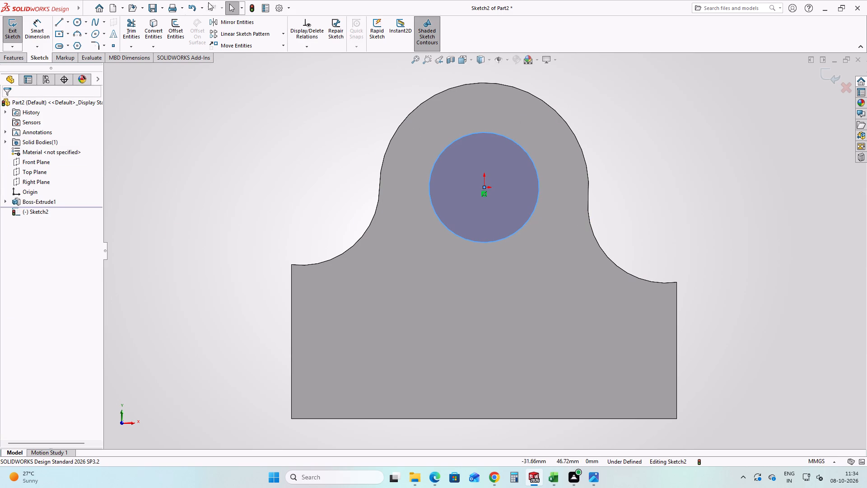
Dimension the circle's diameter at 40 mm, compare it with the project.png drawing and close the sketch.
{"action": "left_click", "coordinate": [41, 21]}
{"action": "left_click", "coordinate": [535, 169]}
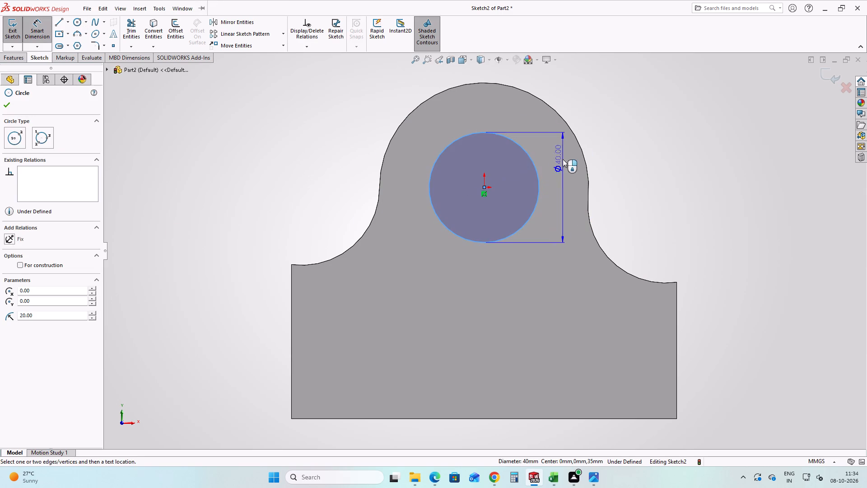
{"action": "left_click", "coordinate": [631, 112]}
{"action": "left_click", "coordinate": [652, 129]}
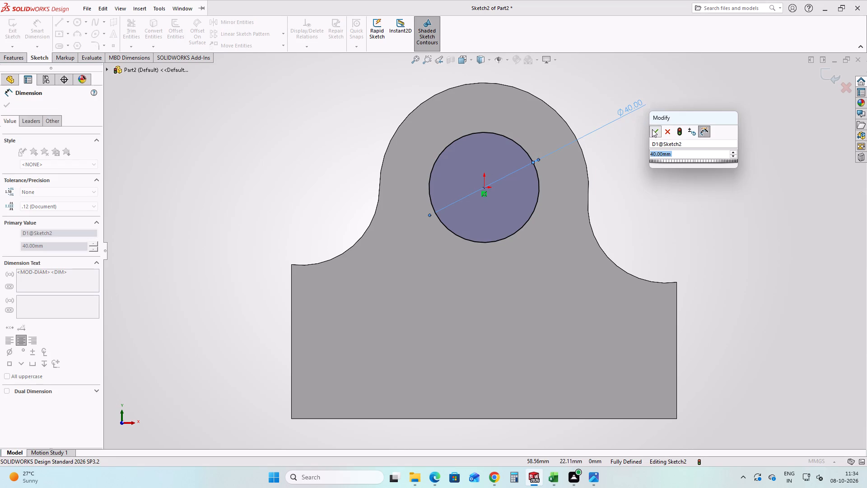
{"action": "left_click", "coordinate": [591, 481]}
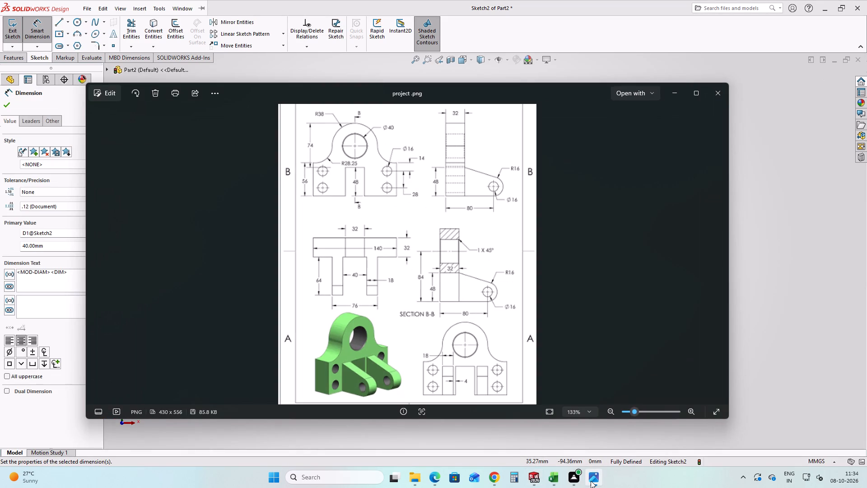
{"action": "left_click", "coordinate": [591, 481]}
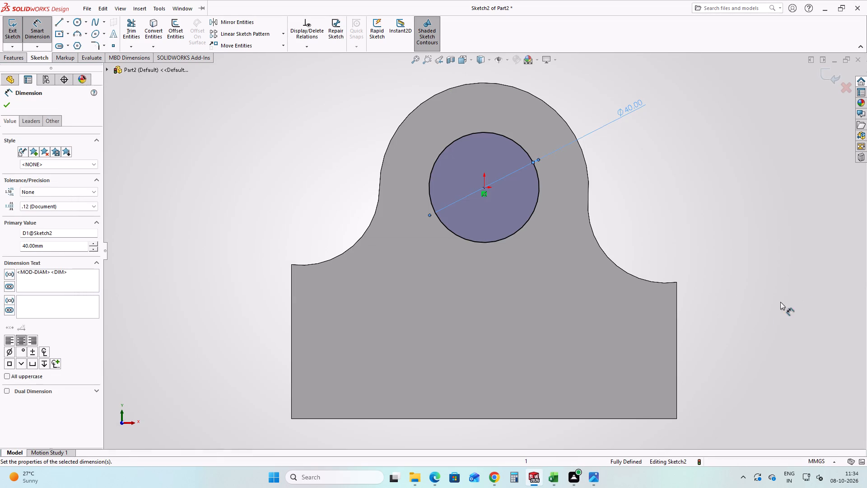
{"action": "left_click", "coordinate": [746, 258]}
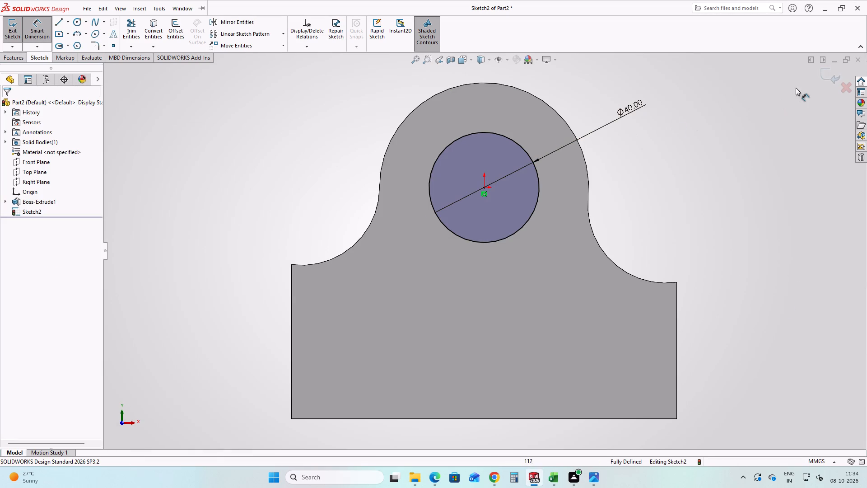
{"action": "left_click", "coordinate": [826, 77]}
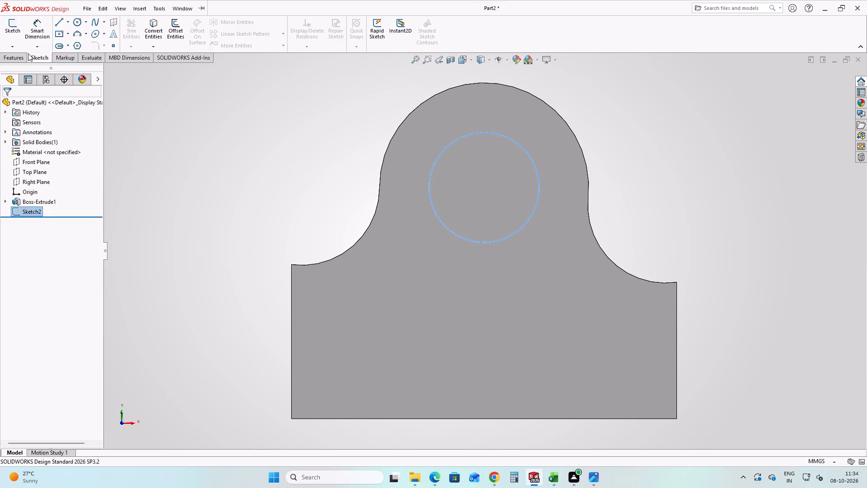
Cut-extrude the 40 mm circle with a blind depth of 35 mm through the bracket.
{"action": "left_click", "coordinate": [13, 56]}
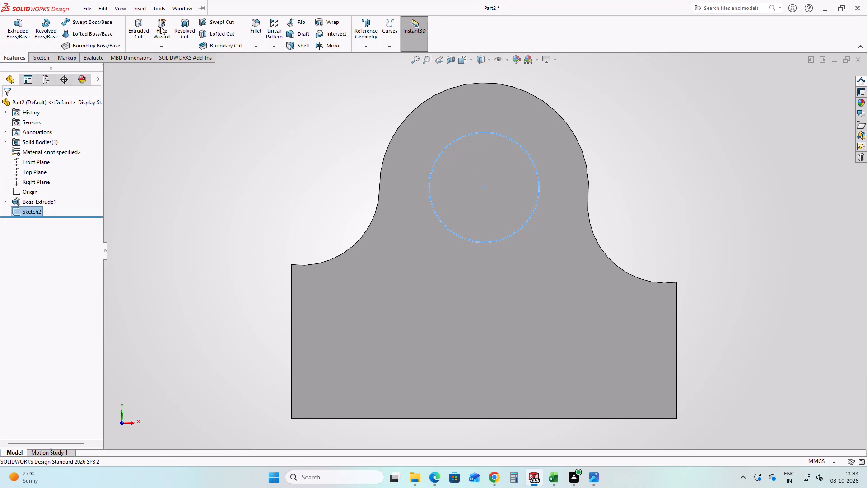
{"action": "left_click", "coordinate": [137, 27]}
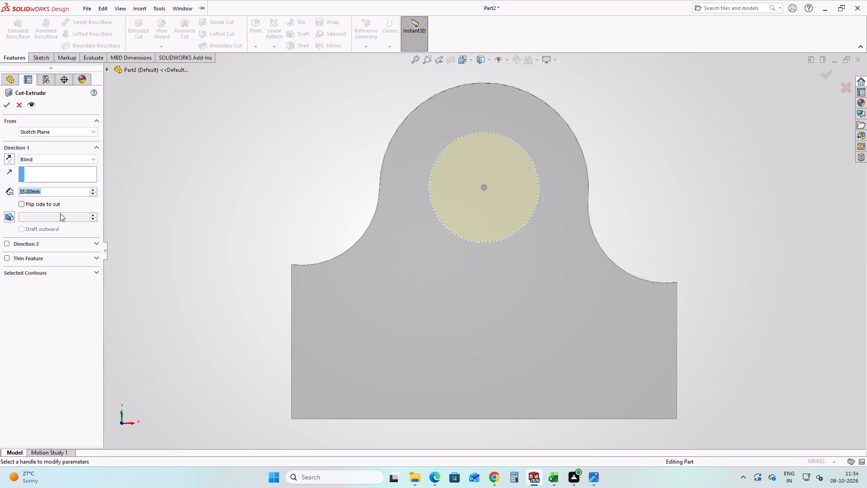
{"action": "left_click", "coordinate": [9, 108]}
{"action": "left_click", "coordinate": [761, 159]}
Start a new sketch on the bracket's front face.
{"action": "middle_click_drag", "start_coordinate": [502, 231], "coordinate": [549, 230]}
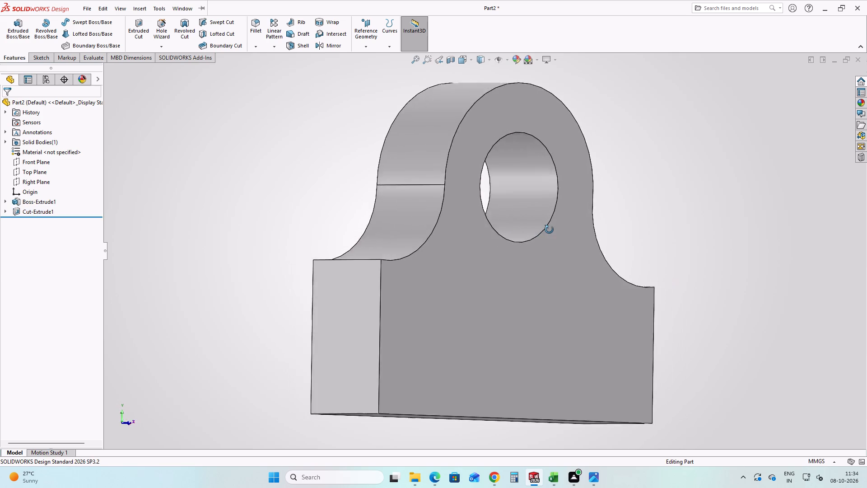
{"action": "middle_click_drag", "start_coordinate": [549, 230], "coordinate": [508, 241]}
{"action": "left_click", "coordinate": [628, 181]}
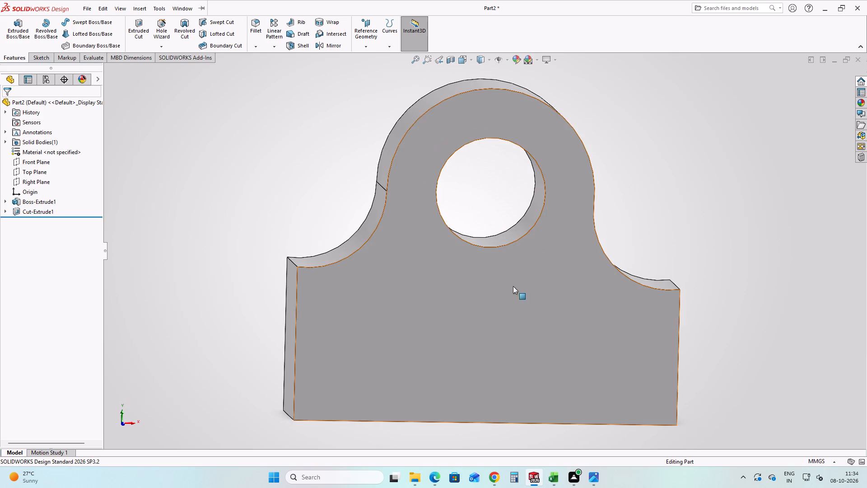
{"action": "left_click", "coordinate": [488, 311]}
{"action": "left_click", "coordinate": [687, 155]}
{"action": "scroll", "coordinate": [473, 333], "scroll_direction": "down", "scroll_amount": 1}
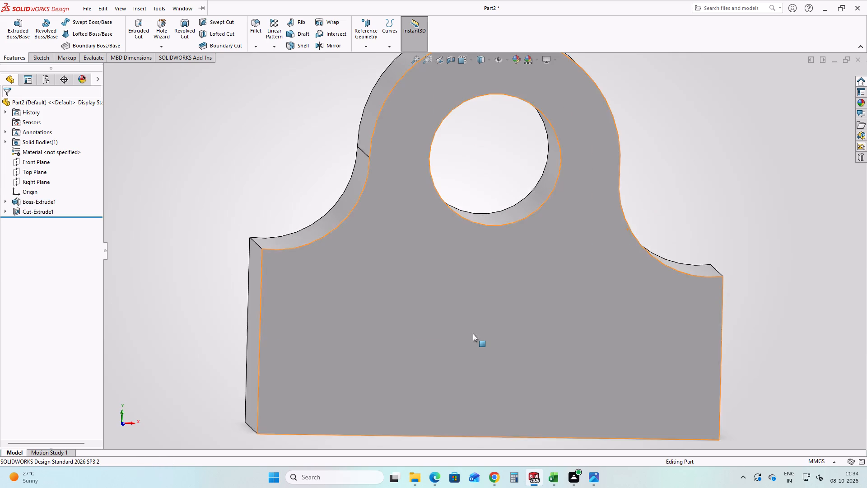
{"action": "middle_click_drag", "start_coordinate": [473, 333], "coordinate": [473, 296]}
{"action": "left_click", "coordinate": [477, 295]}
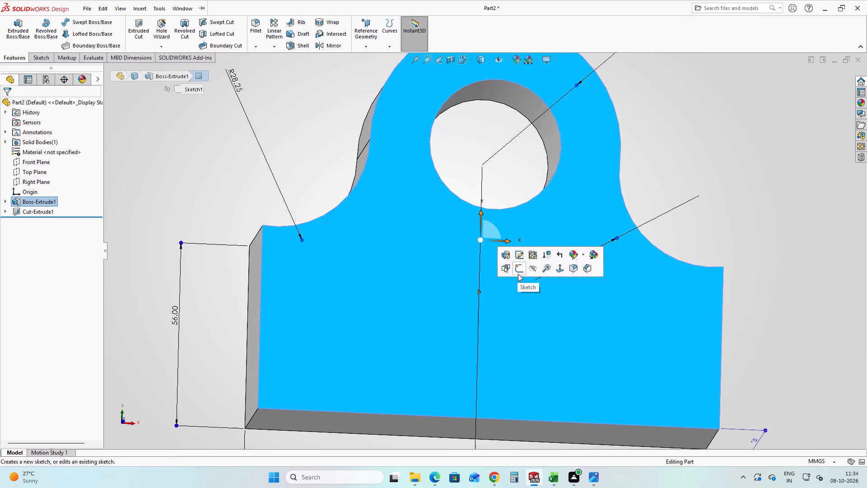
{"action": "left_click", "coordinate": [518, 274]}
{"action": "left_click", "coordinate": [646, 205]}
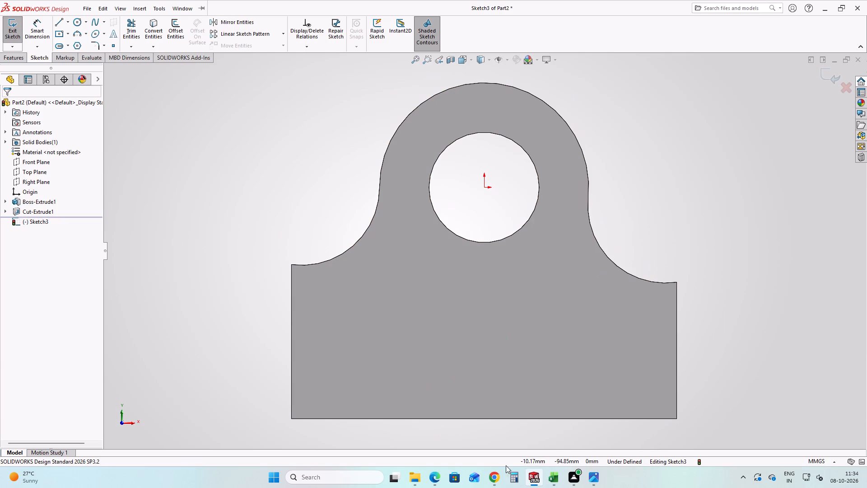
Following project.png, sketch two vertically aligned circles near the base's left edge, radii about 5.9 mm above and 5.4 mm below.
{"action": "left_click", "coordinate": [596, 480]}
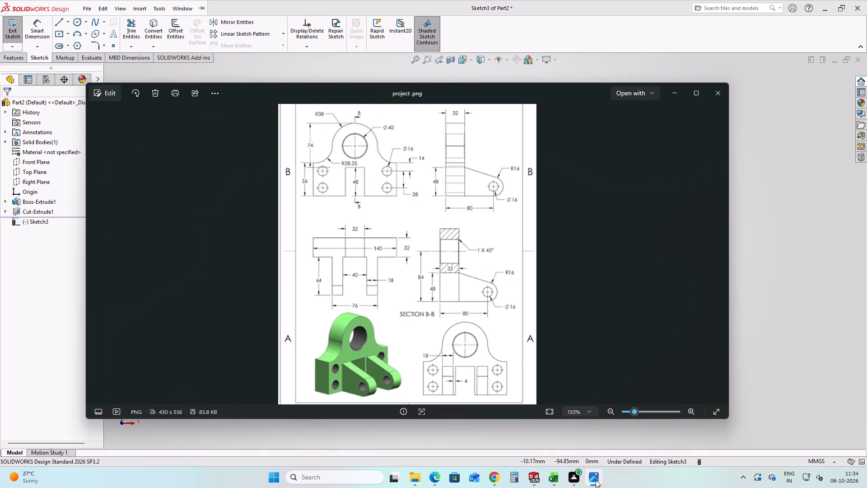
{"action": "left_click", "coordinate": [596, 480]}
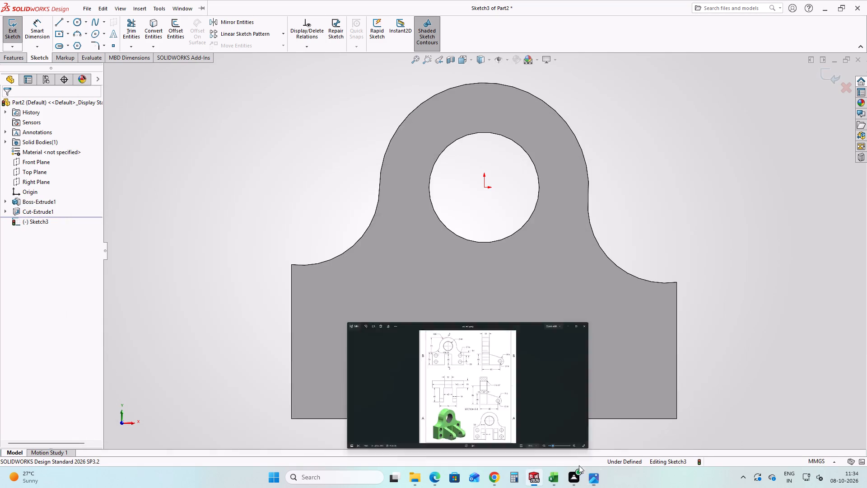
{"action": "left_click", "coordinate": [77, 23]}
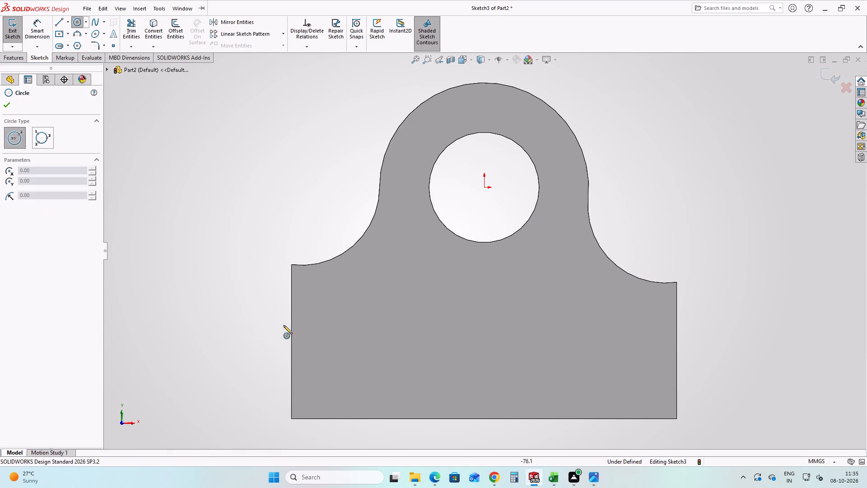
{"action": "left_click", "coordinate": [327, 312]}
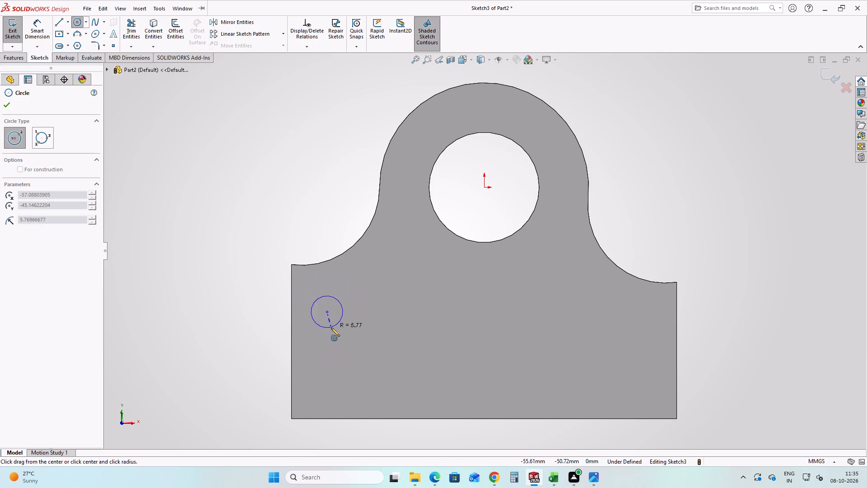
{"action": "left_click", "coordinate": [331, 328]}
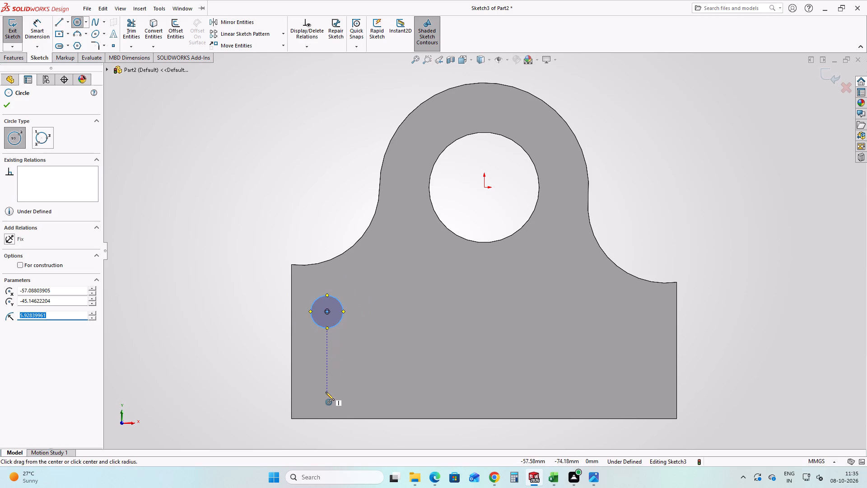
{"action": "left_click", "coordinate": [326, 384]}
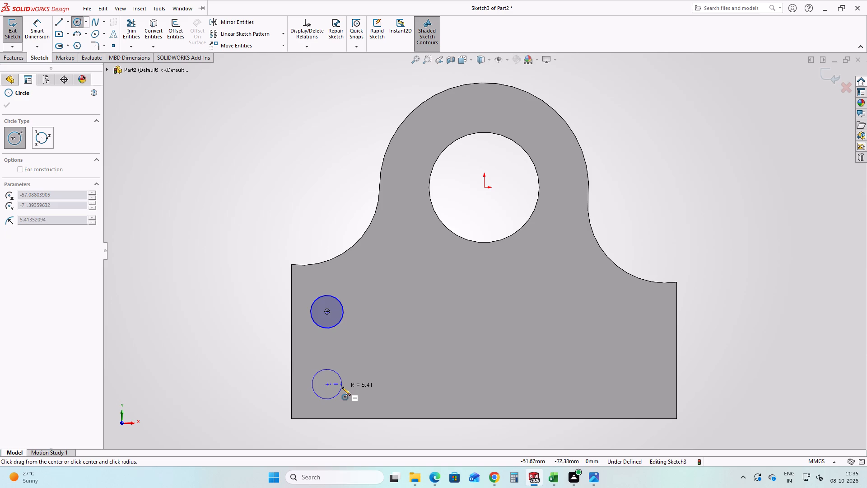
{"action": "left_click", "coordinate": [342, 387]}
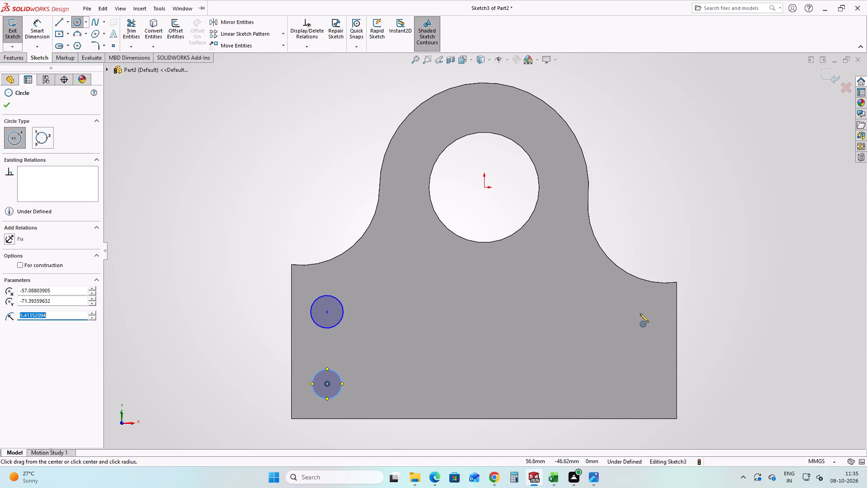
Sketch two vertically aligned circles near the base's right edge, level with the left pair, radii about 4.4 mm above and 6 mm below.
{"action": "left_click", "coordinate": [640, 314]}
{"action": "left_click", "coordinate": [652, 312]}
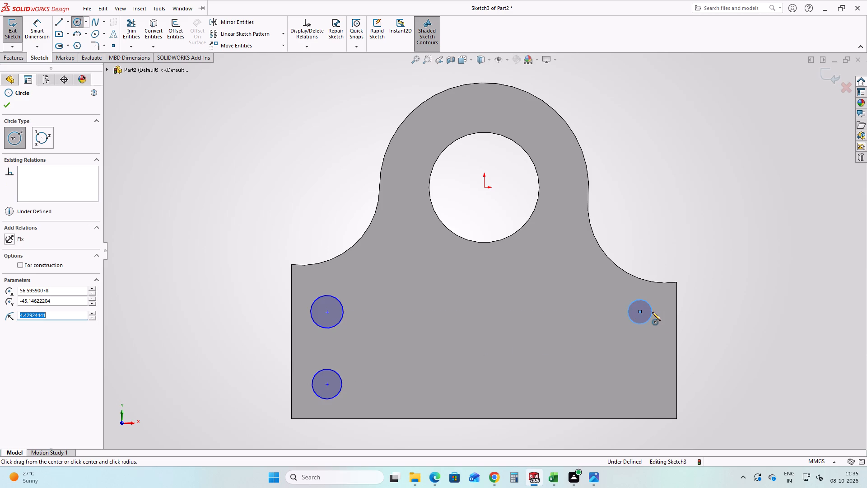
{"action": "left_click", "coordinate": [636, 385]}
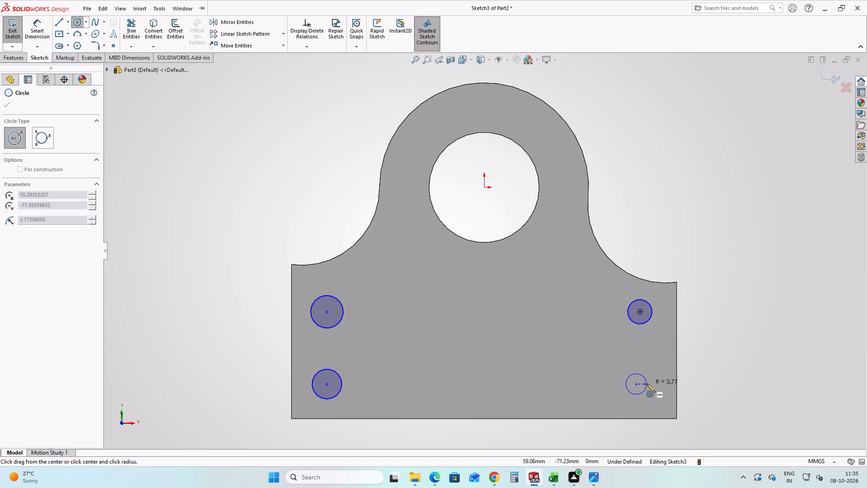
{"action": "key", "text": "Escape"}
{"action": "left_click", "coordinate": [77, 22]}
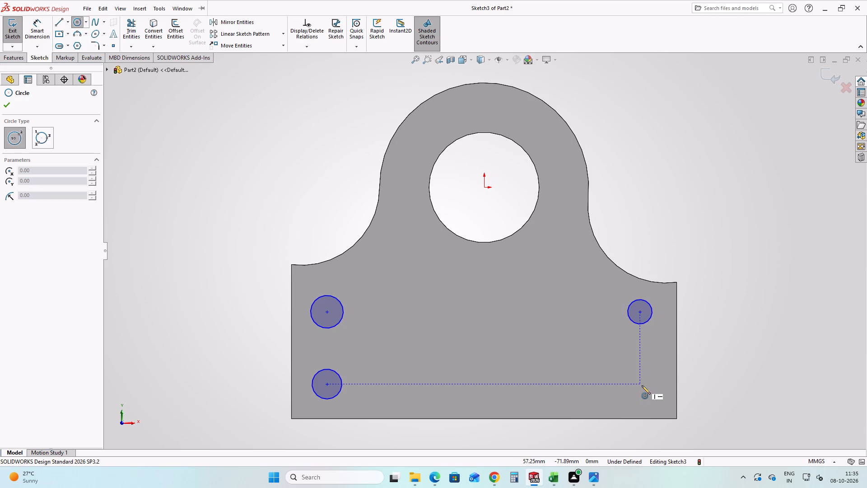
{"action": "left_click", "coordinate": [642, 385]}
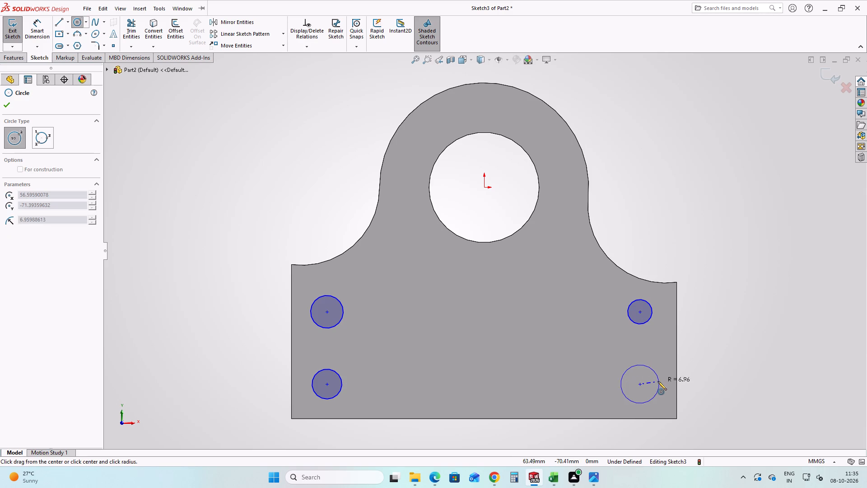
{"action": "left_click", "coordinate": [655, 377]}
{"action": "key", "text": "Escape"}
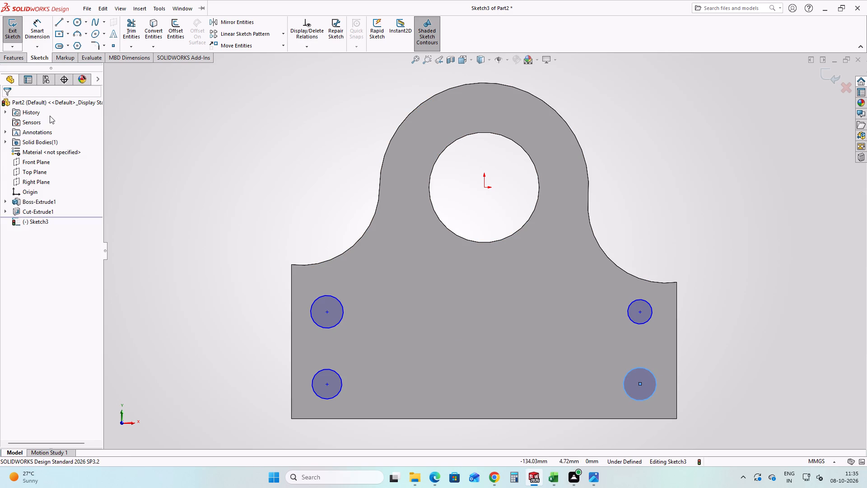
Dimension the upper circle near the base's right edge at 16 mm diameter, following project.png.
{"action": "left_click", "coordinate": [46, 31]}
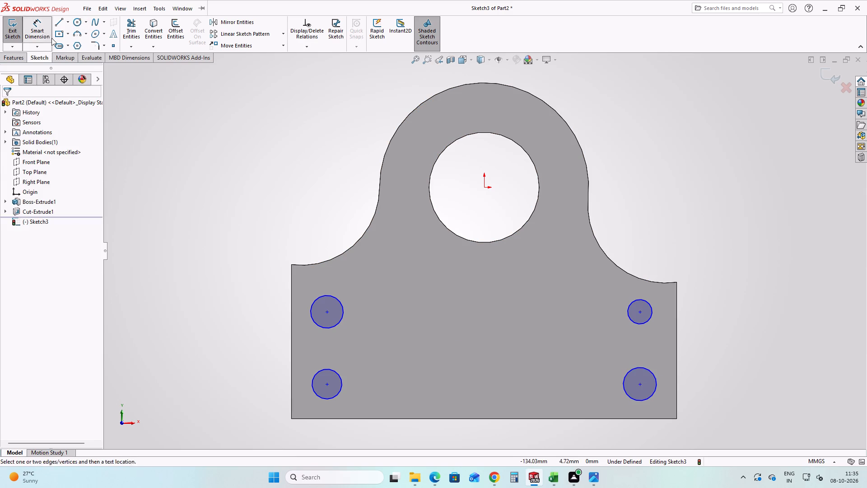
{"action": "left_click", "coordinate": [650, 304]}
{"action": "left_click", "coordinate": [674, 238]}
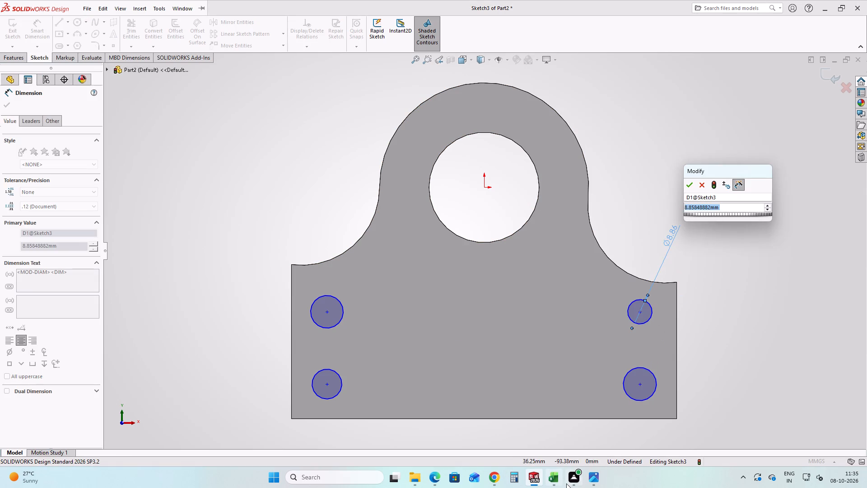
{"action": "left_click", "coordinate": [592, 479]}
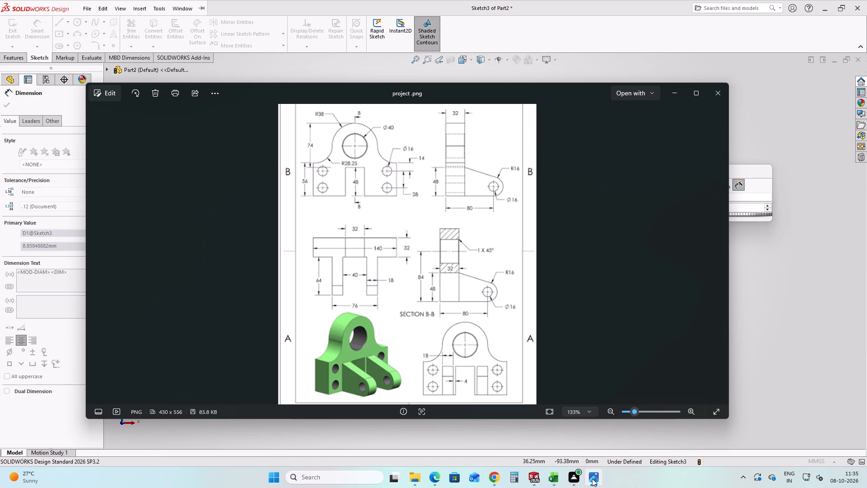
{"action": "left_click", "coordinate": [592, 479]}
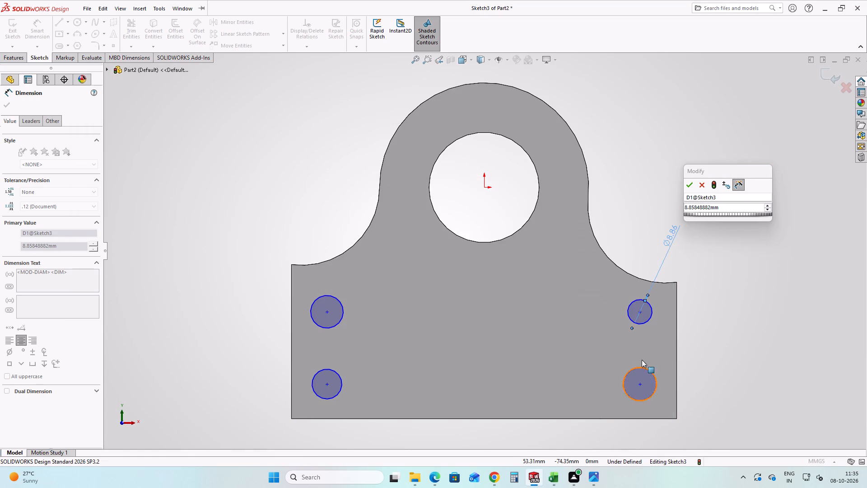
{"action": "left_click", "coordinate": [706, 205]}
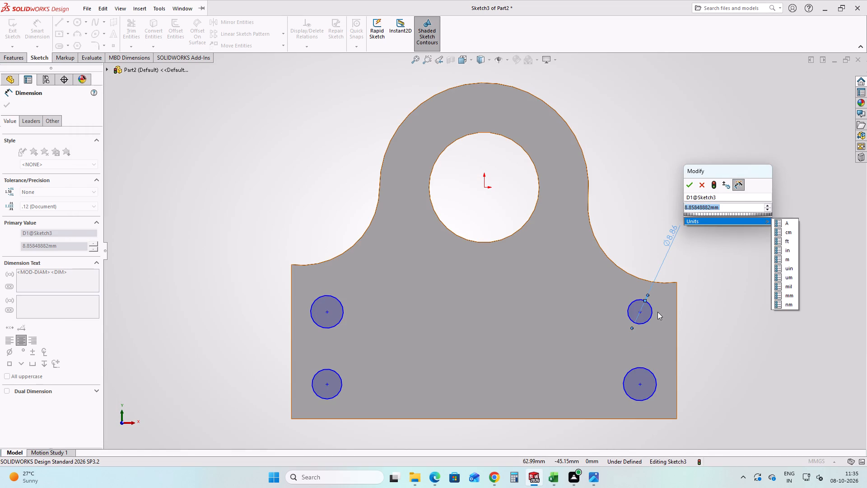
{"action": "type", "text": "16"}
{"action": "key", "text": "Return"}
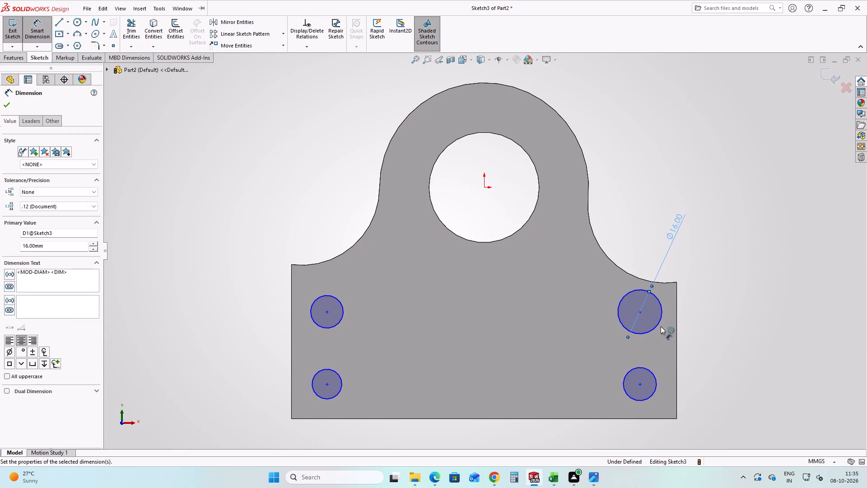
Recheck project.png and dimension the lower circle near the base's right edge at 16 mm diameter.
{"action": "left_click", "coordinate": [594, 481]}
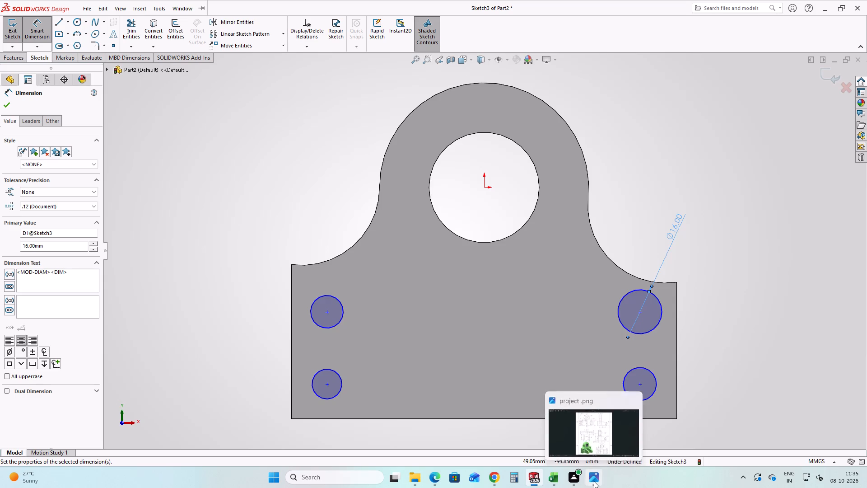
{"action": "left_click", "coordinate": [594, 481]}
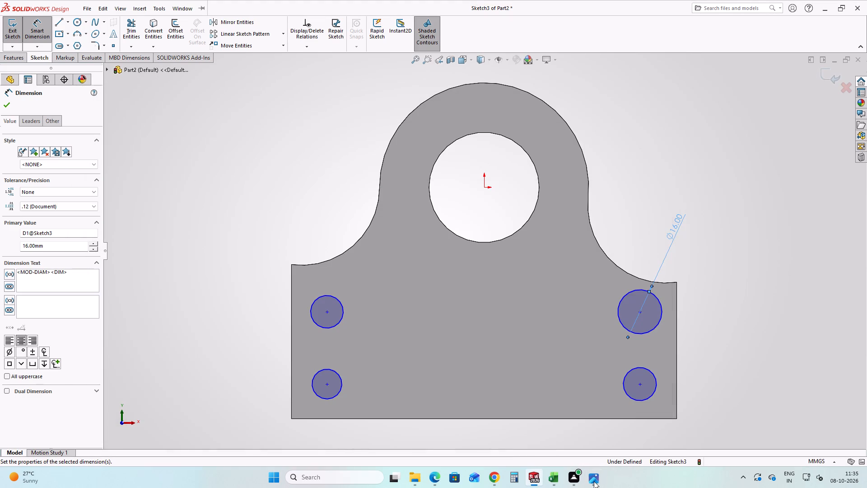
{"action": "left_click", "coordinate": [656, 379]}
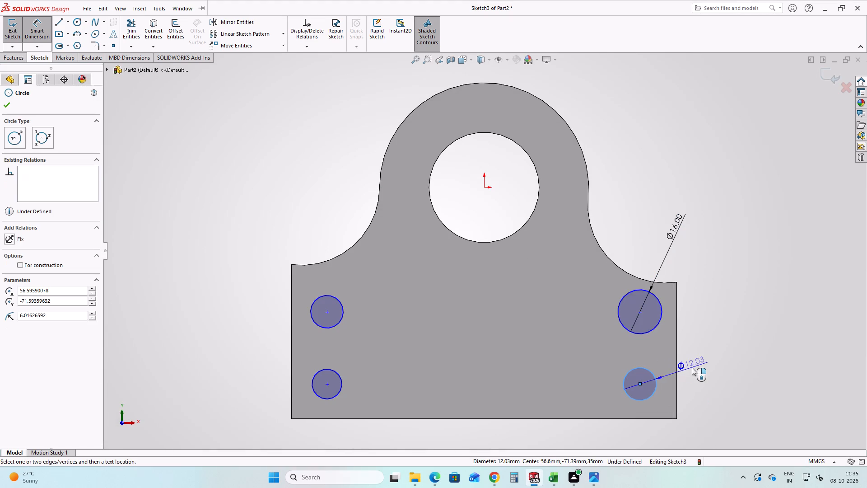
{"action": "left_click", "coordinate": [696, 364]}
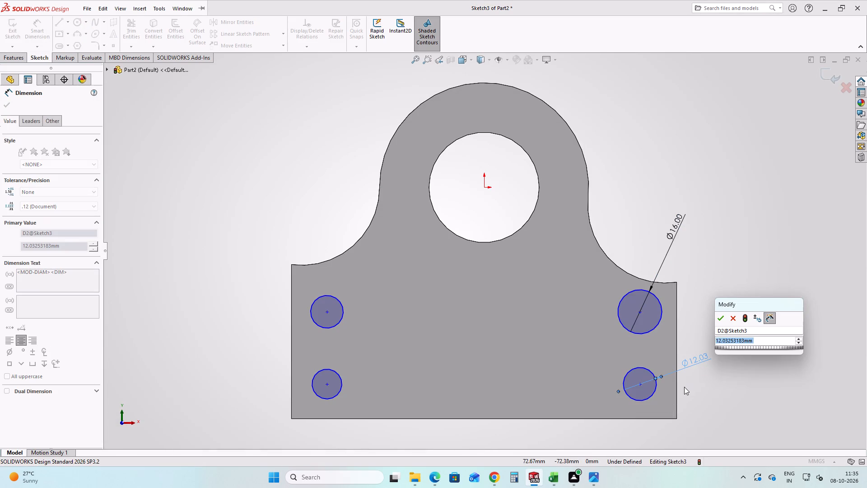
{"action": "type", "text": "16"}
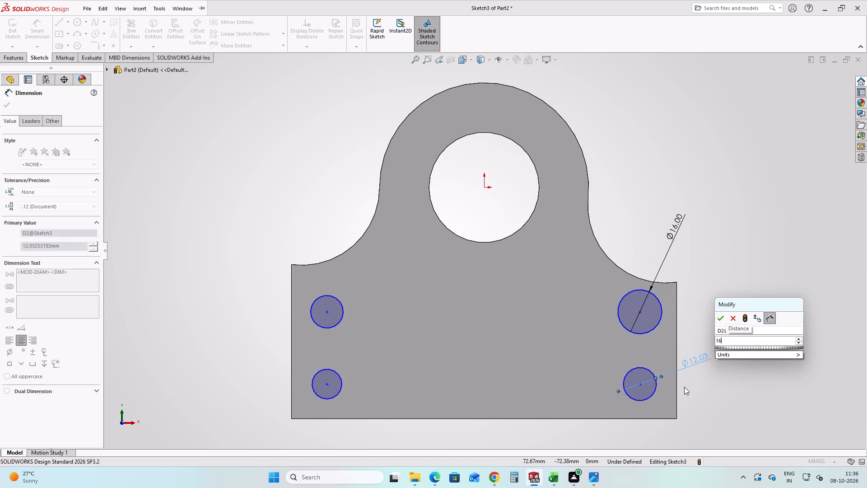
{"action": "key", "text": "Return"}
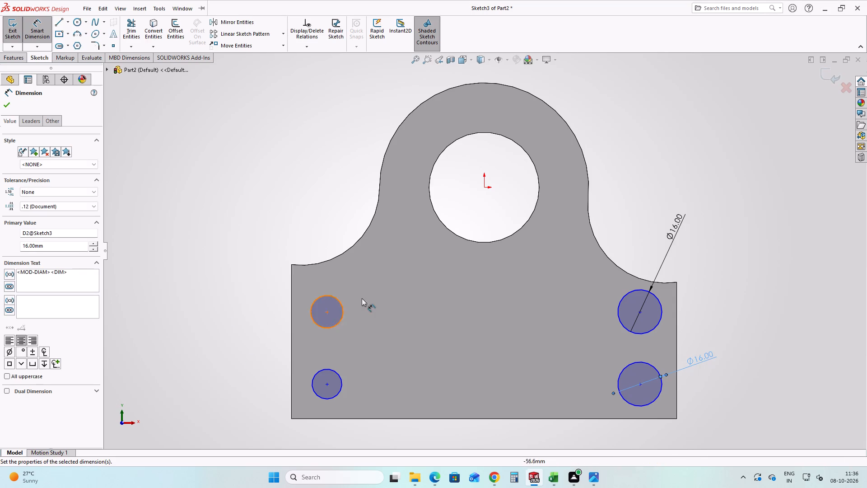
Dimension both circles near the base's left edge at 16 mm diameter, the upper one first.
{"action": "left_click", "coordinate": [337, 300]}
{"action": "left_click", "coordinate": [298, 211]}
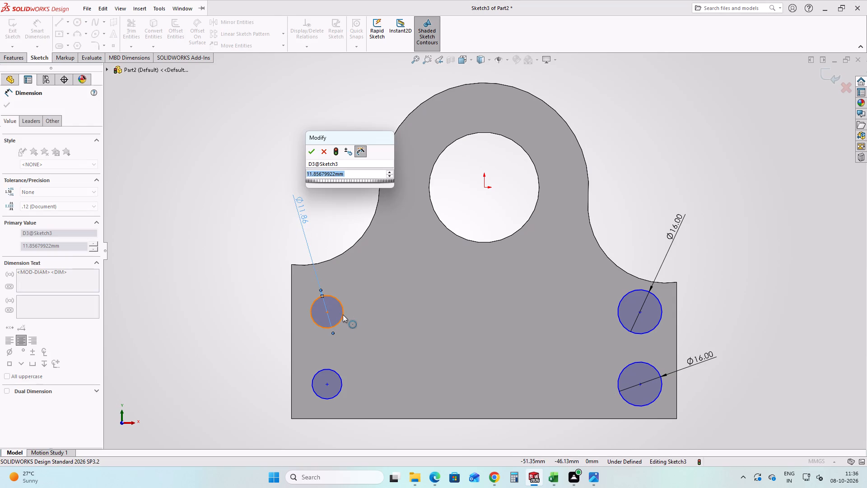
{"action": "type", "text": "16"}
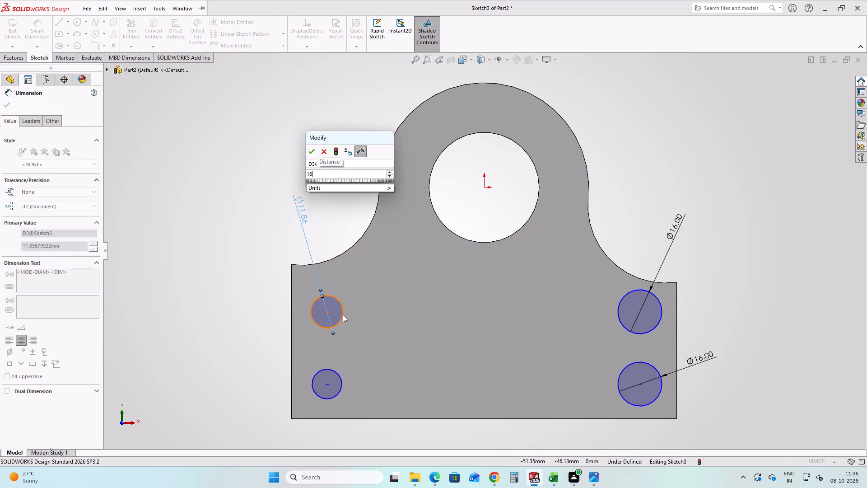
{"action": "key", "text": "Return"}
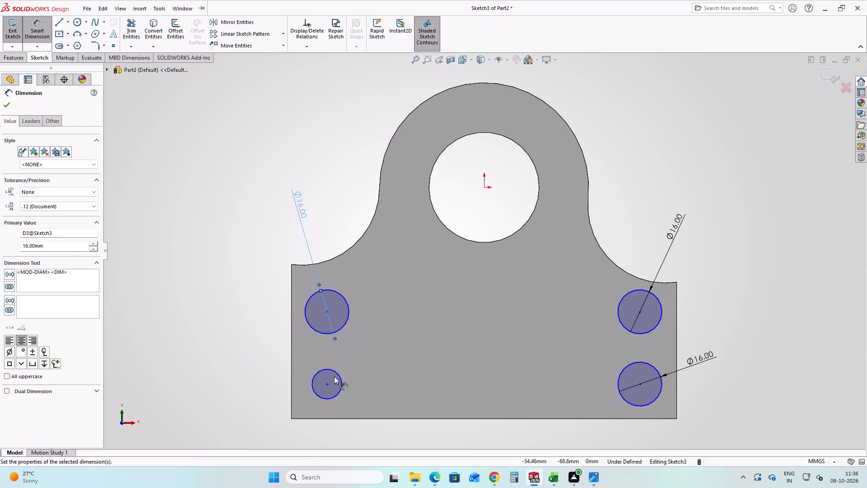
{"action": "left_click", "coordinate": [338, 372]}
{"action": "left_click", "coordinate": [261, 362]}
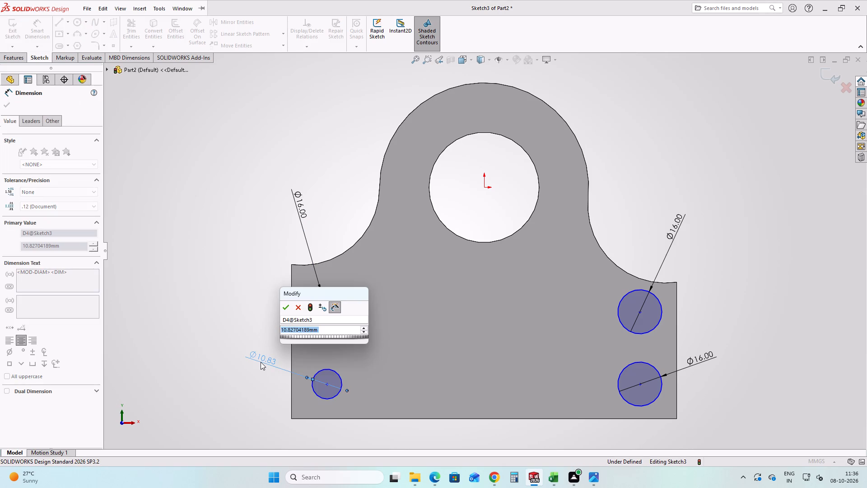
{"action": "type", "text": "16"}
{"action": "key", "text": "Return"}
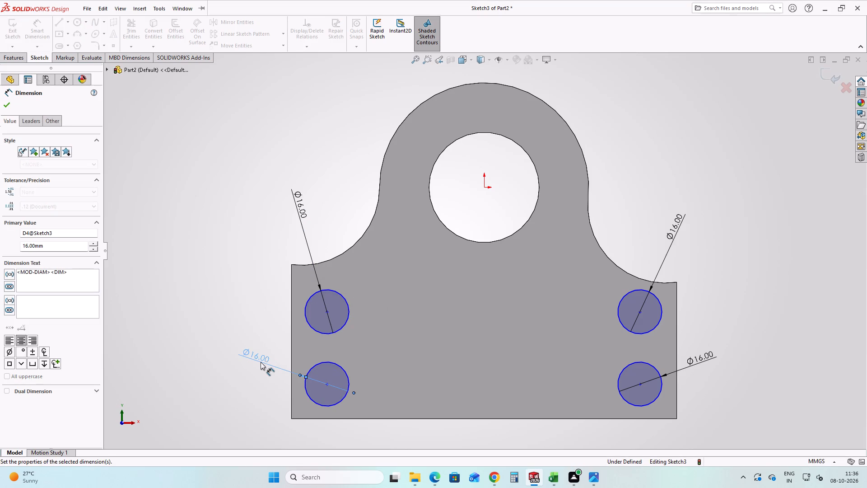
Dimension the horizontal distance from the base's left edge to the upper-left circle's centre, consulting project.png for the hole spacing.
{"action": "left_click", "coordinate": [291, 281]}
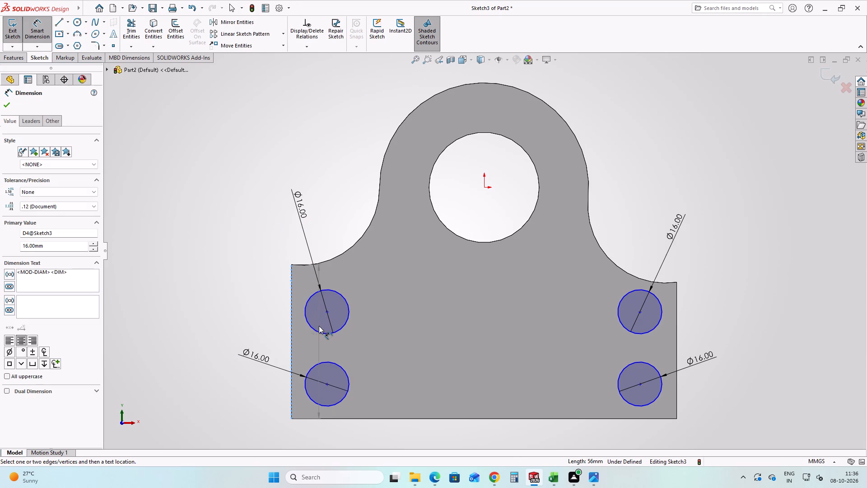
{"action": "left_click", "coordinate": [318, 331]}
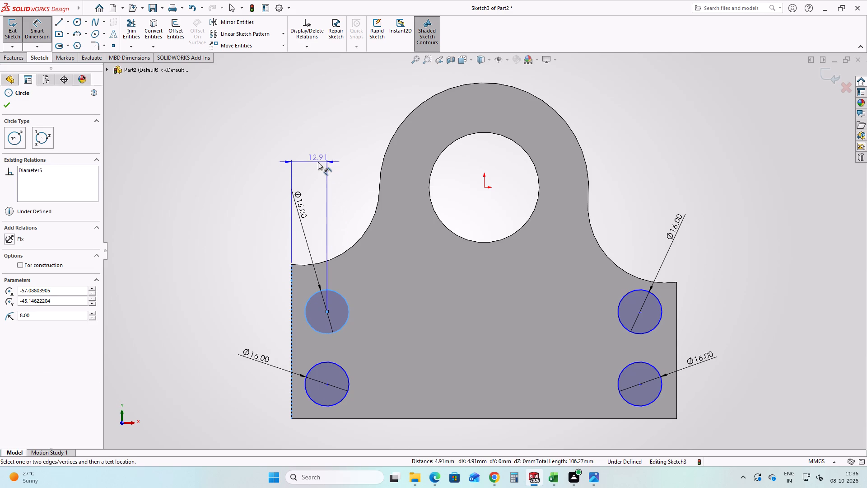
{"action": "left_click", "coordinate": [266, 244]}
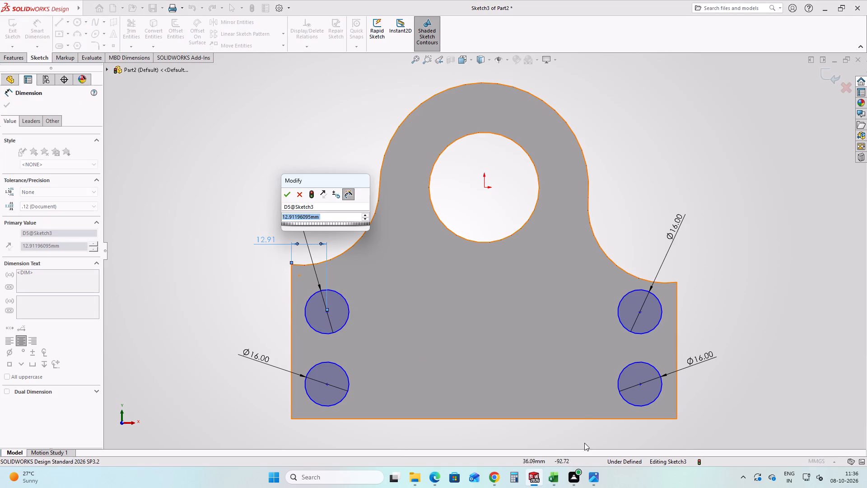
{"action": "left_click", "coordinate": [590, 478]}
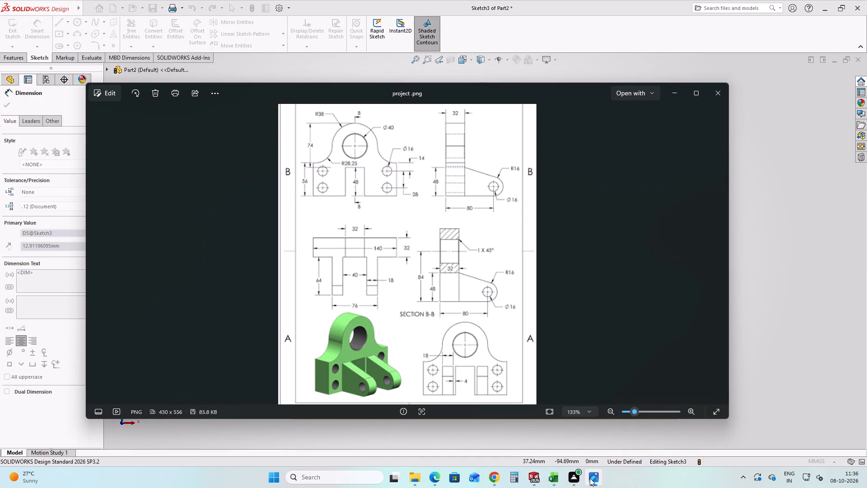
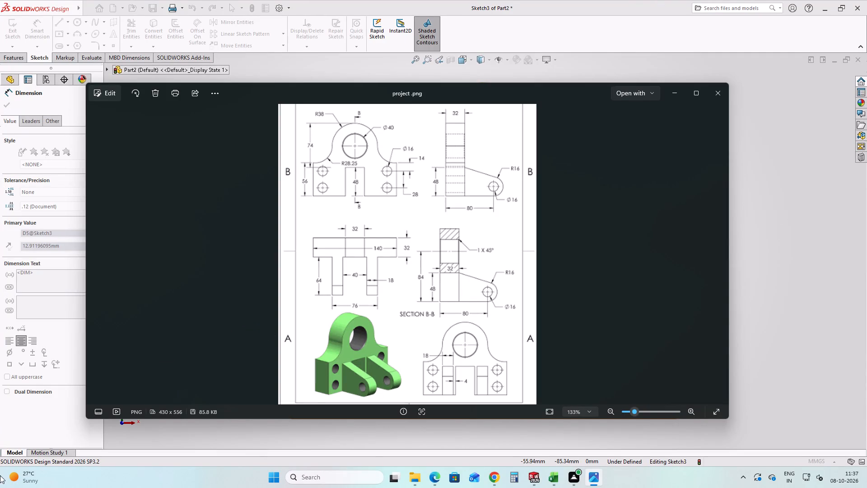
Examine project.png for the horizontal position of the 16 mm base holes relative to the side edges.
{"action": "scroll", "coordinate": [341, 303], "scroll_direction": "up", "scroll_amount": 1}
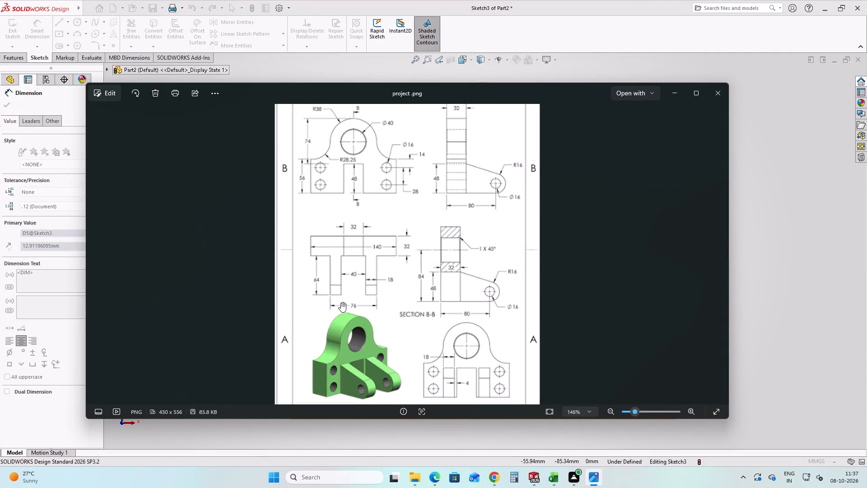
{"action": "scroll", "coordinate": [347, 287], "scroll_direction": "up", "scroll_amount": 1}
{"action": "scroll", "coordinate": [350, 284], "scroll_direction": "down", "scroll_amount": 2}
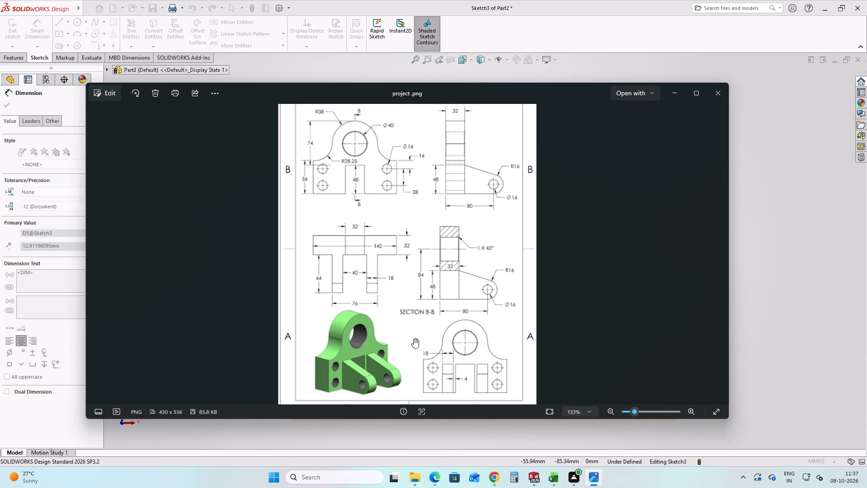
{"action": "scroll", "coordinate": [442, 280], "scroll_direction": "up", "scroll_amount": 2}
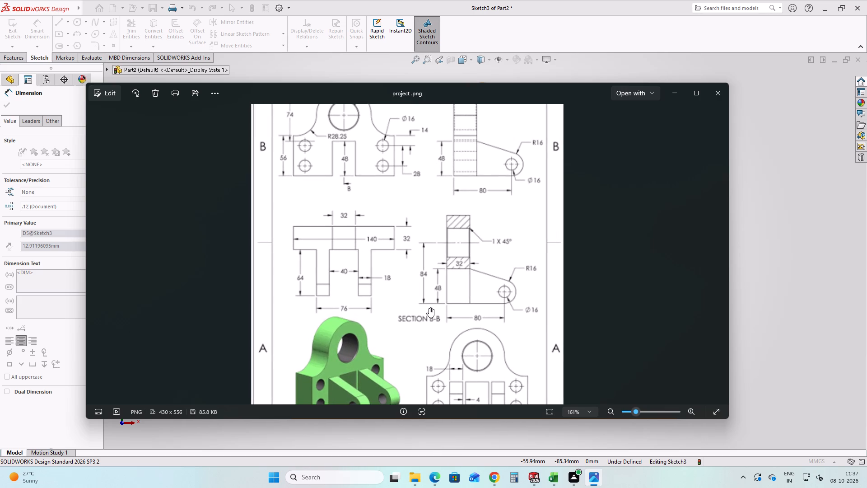
{"action": "scroll", "coordinate": [429, 308], "scroll_direction": "down", "scroll_amount": 1}
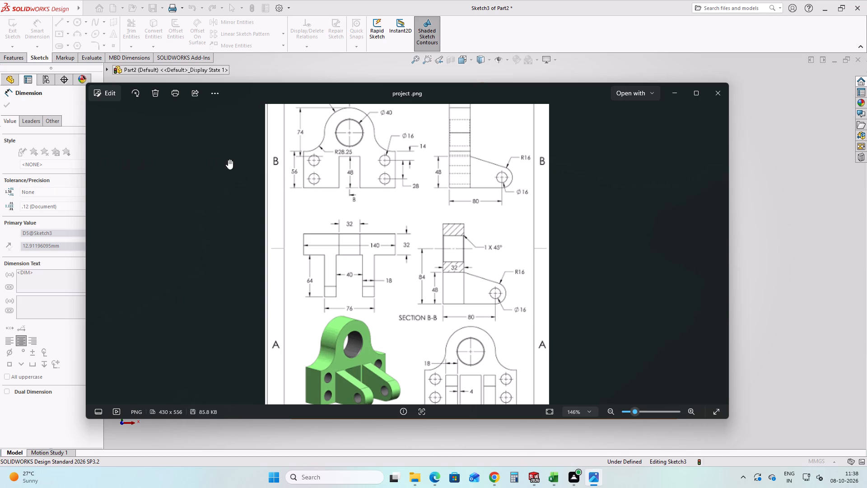
{"action": "scroll", "coordinate": [359, 171], "scroll_direction": "up", "scroll_amount": 1}
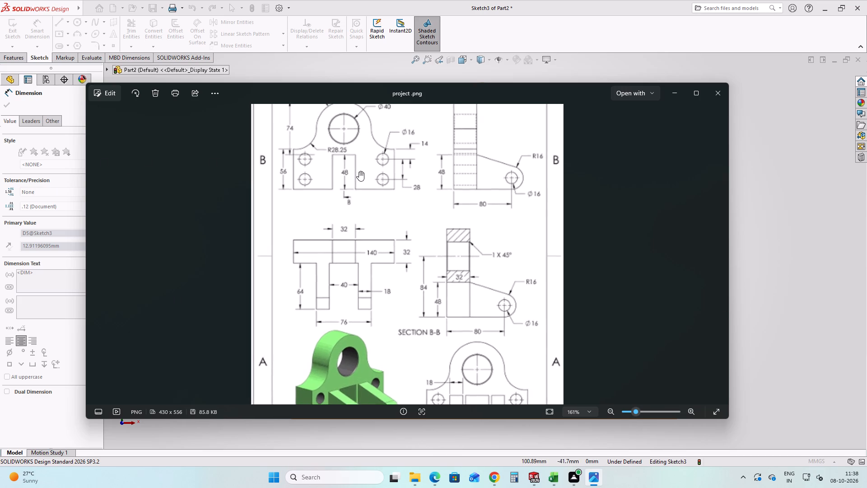
{"action": "scroll", "coordinate": [359, 171], "scroll_direction": "down", "scroll_amount": 4}
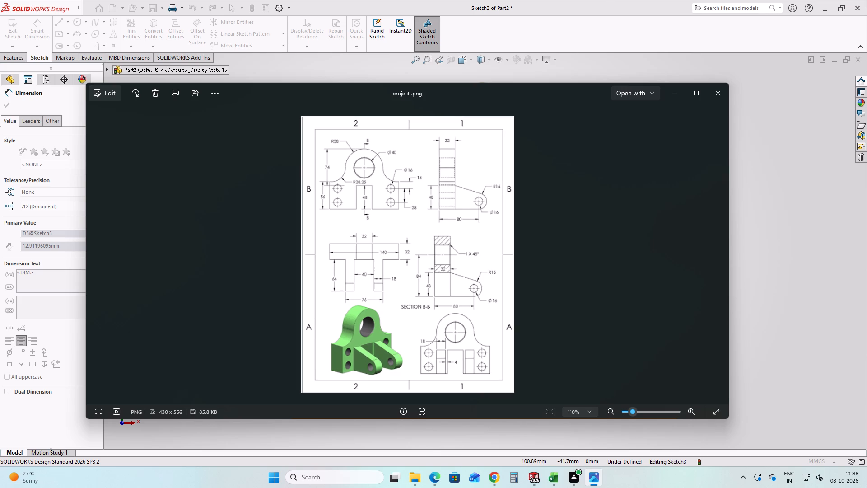
{"action": "left_click", "coordinate": [670, 101]}
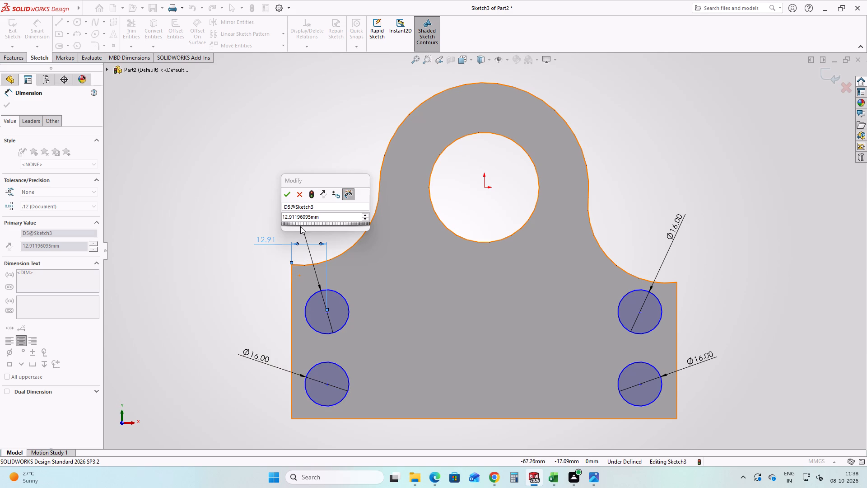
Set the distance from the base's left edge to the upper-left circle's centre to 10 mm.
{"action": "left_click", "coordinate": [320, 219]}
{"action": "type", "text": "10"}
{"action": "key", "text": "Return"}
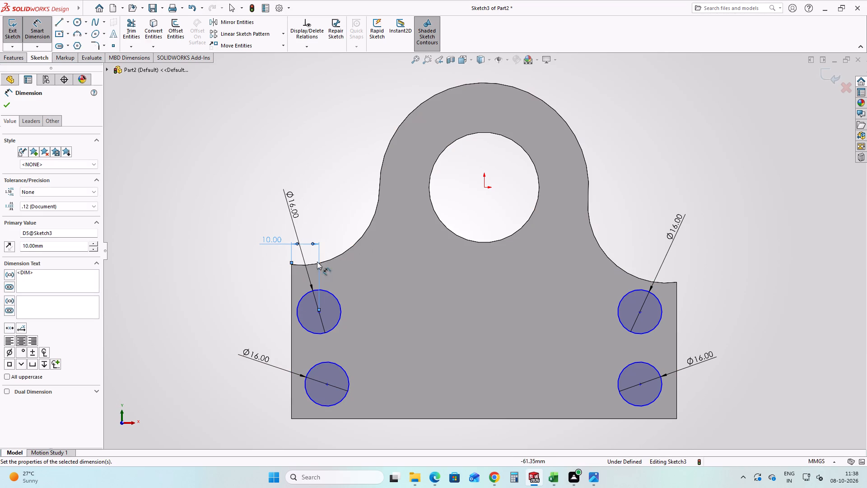
Set the upper-left circle's horizontal distance from the base's left edge to 12.5 mm.
{"action": "double_click", "coordinate": [272, 237]}
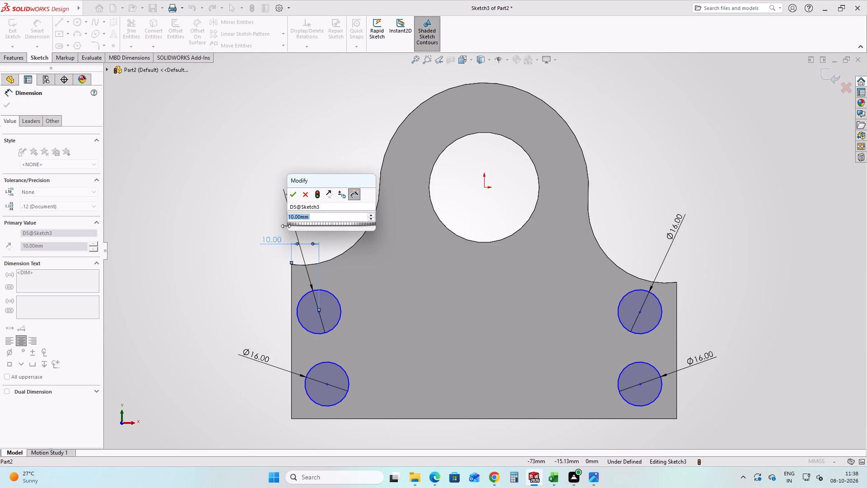
{"action": "type", "text": "12.5"}
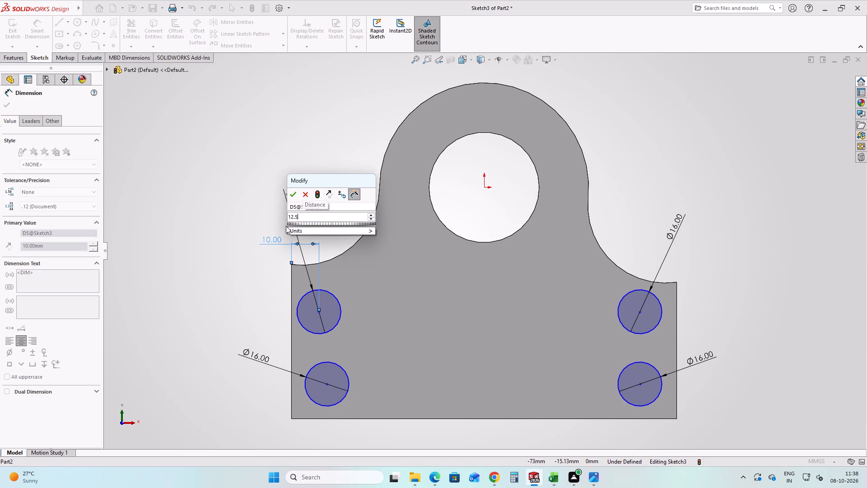
{"action": "key", "text": "Return"}
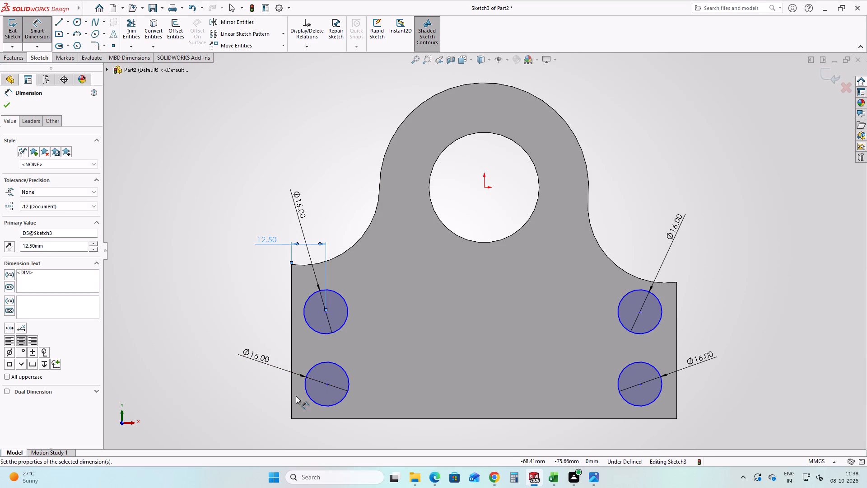
Dimension the lower-left circle's centre at 12.5 mm horizontally from the base's left edge.
{"action": "left_click", "coordinate": [290, 387]}
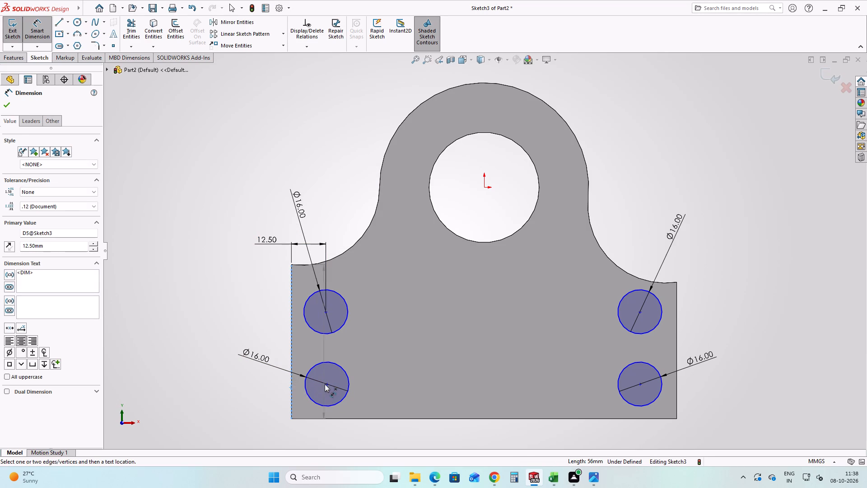
{"action": "left_click", "coordinate": [325, 384]}
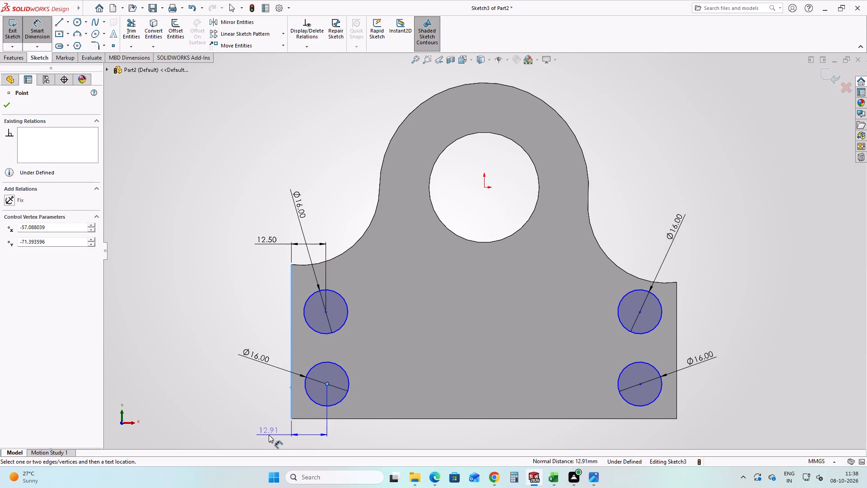
{"action": "left_click", "coordinate": [269, 435]}
{"action": "key", "text": "1"}
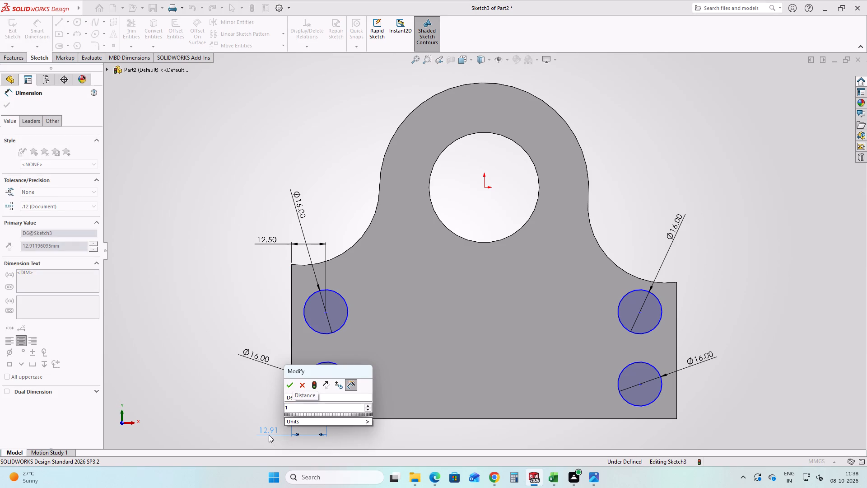
{"action": "type", "text": "2."}
{"action": "key", "text": "5"}
{"action": "key", "text": "Return"}
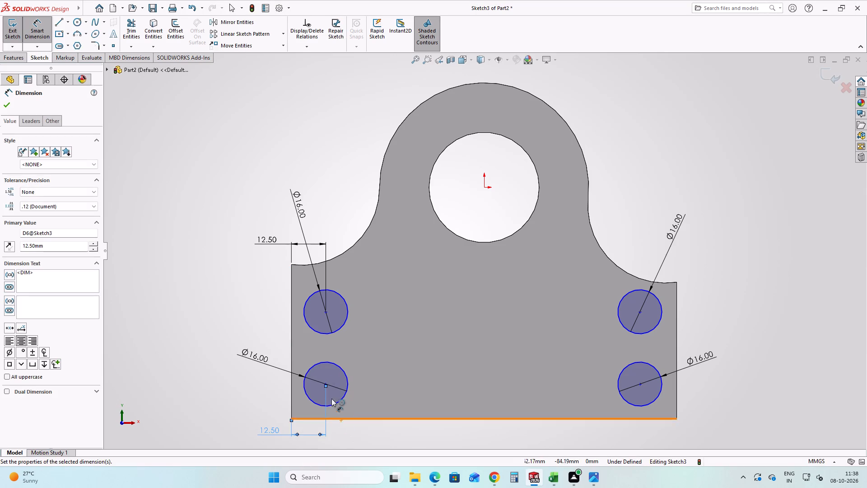
Dimension the upper-right circle's centre at 12.50 mm horizontally from the base's right edge.
{"action": "left_click", "coordinate": [642, 312]}
{"action": "left_click", "coordinate": [675, 313]}
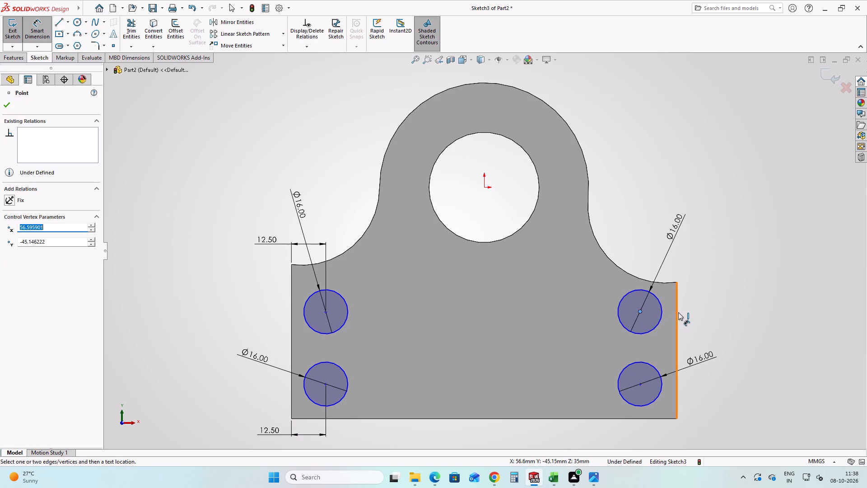
{"action": "left_click", "coordinate": [678, 312]}
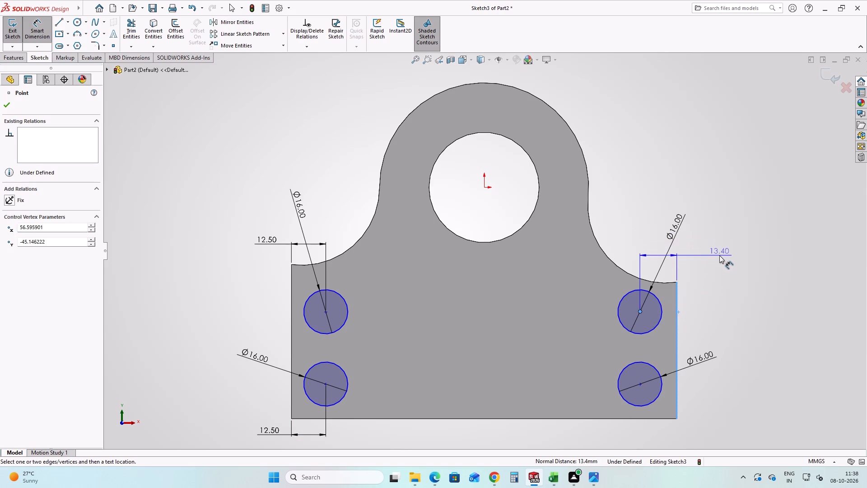
{"action": "left_click", "coordinate": [719, 255]}
{"action": "key", "text": "1"}
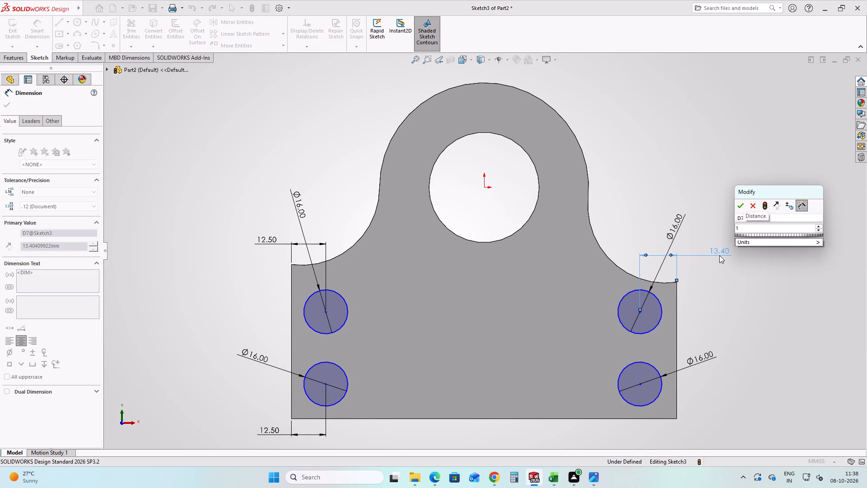
{"action": "type", "text": "2.50"}
{"action": "key", "text": "Return"}
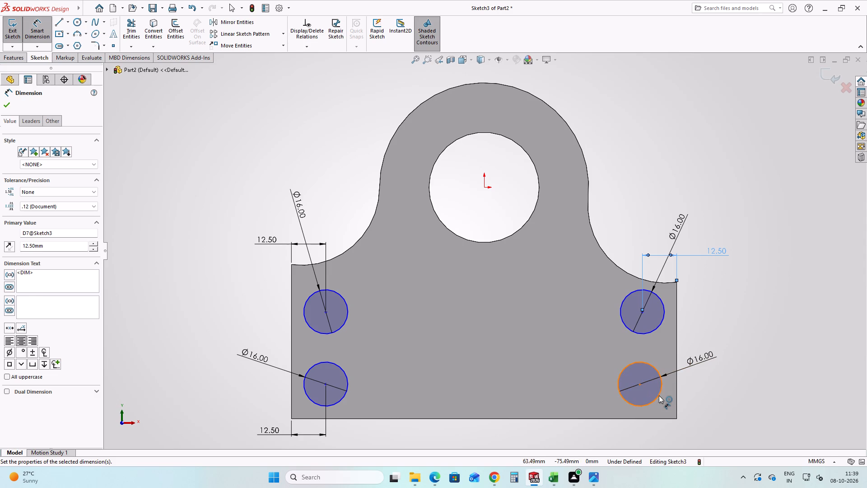
Dimension the lower-right circle's centre at 12.5 mm horizontally from the base's right edge.
{"action": "left_click", "coordinate": [658, 396]}
{"action": "left_click", "coordinate": [676, 390]}
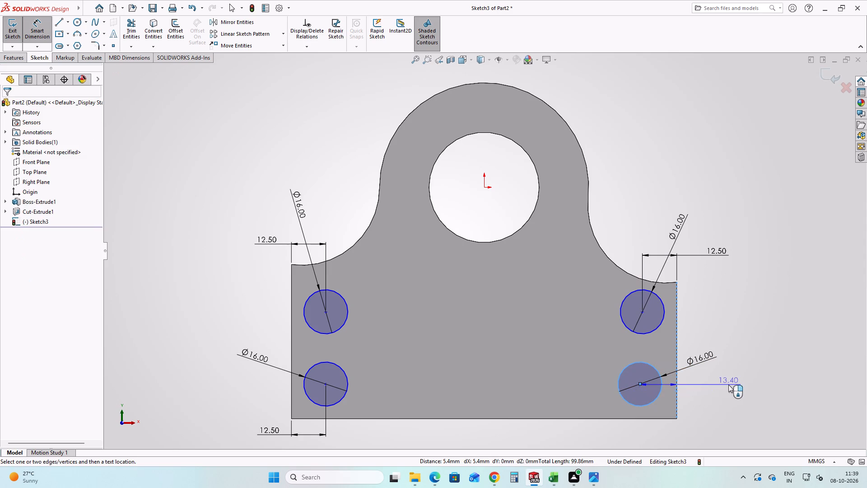
{"action": "left_click", "coordinate": [724, 399]}
{"action": "type", "text": "12.5"}
{"action": "key", "text": "Return"}
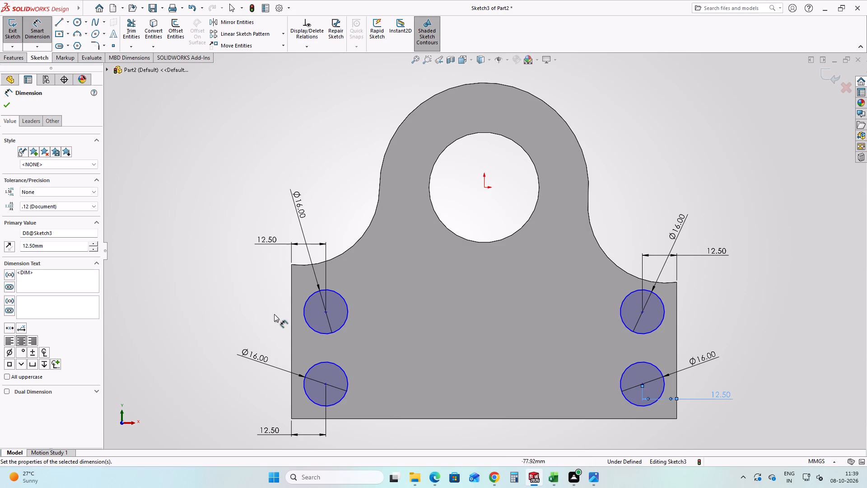
Dimension the upper-right circle's centre 14 mm vertically below the top corner of the base's right edge, checking project.png.
{"action": "left_click", "coordinate": [662, 303]}
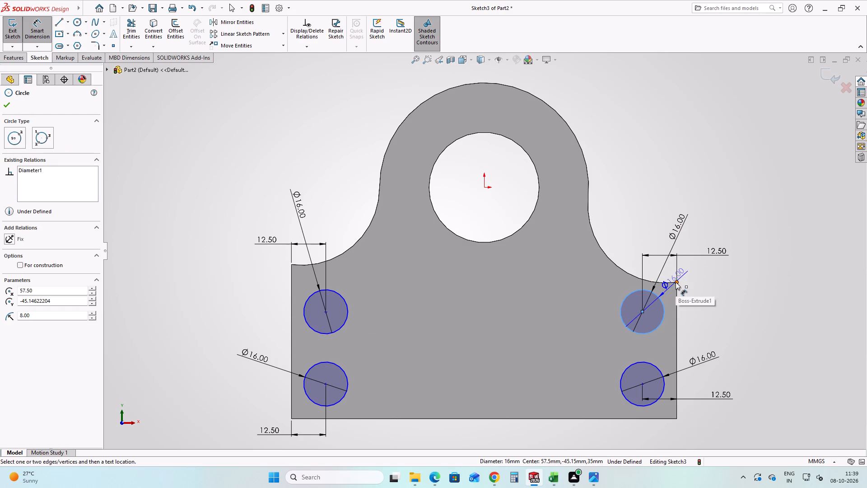
{"action": "left_click", "coordinate": [676, 282]}
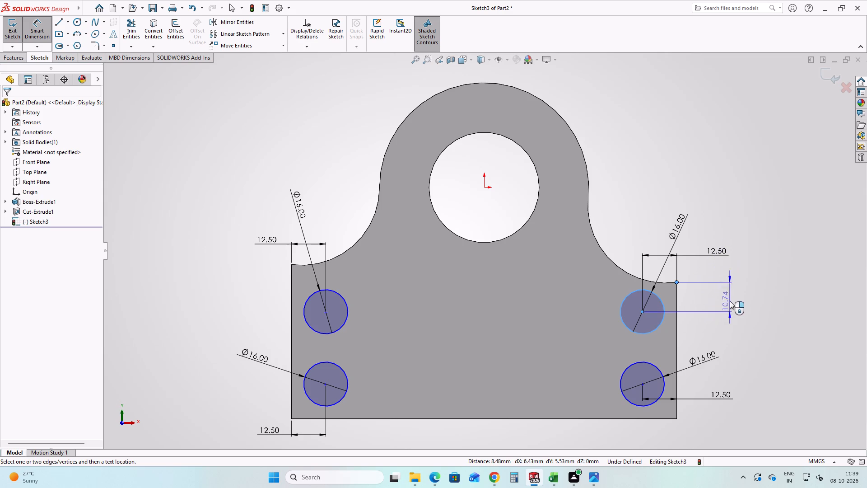
{"action": "left_click", "coordinate": [726, 298]}
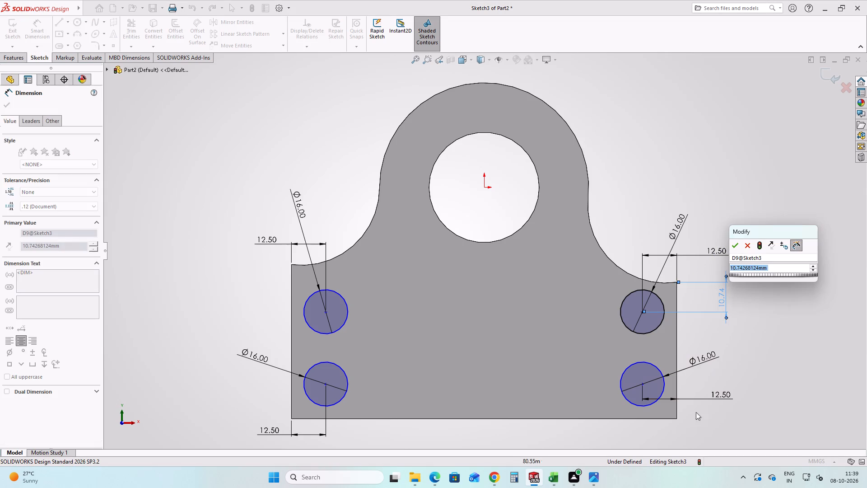
{"action": "left_click", "coordinate": [596, 478]}
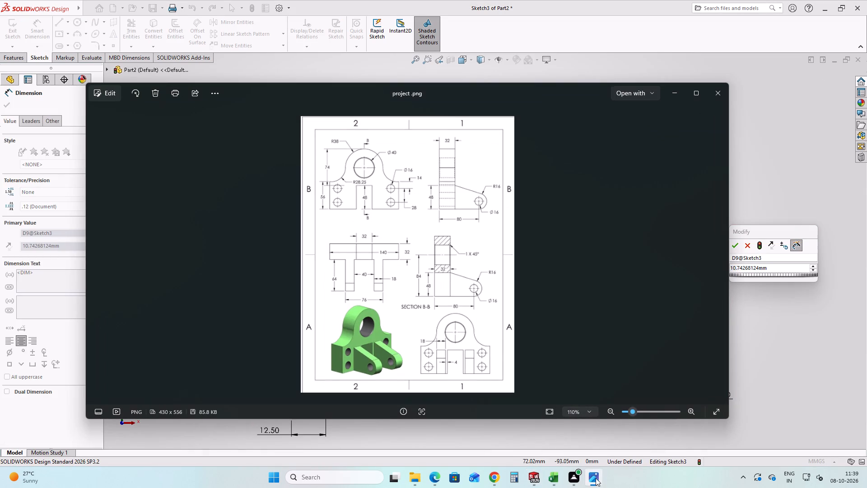
{"action": "left_click", "coordinate": [596, 478]}
{"action": "left_click", "coordinate": [768, 268]}
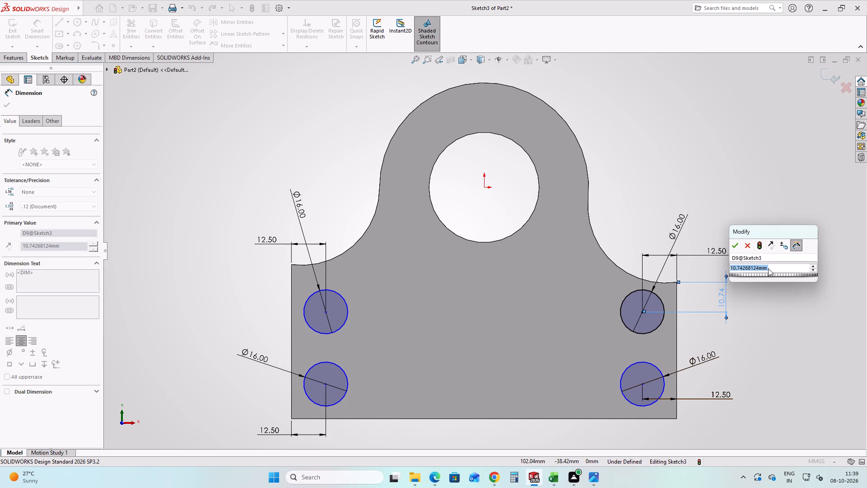
{"action": "type", "text": "15"}
{"action": "key", "text": "BackSpace"}
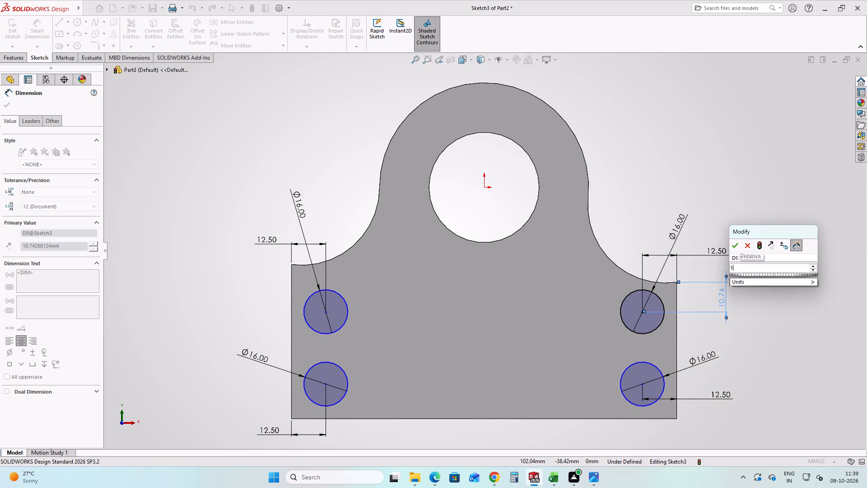
{"action": "key", "text": "4"}
{"action": "key", "text": "Return"}
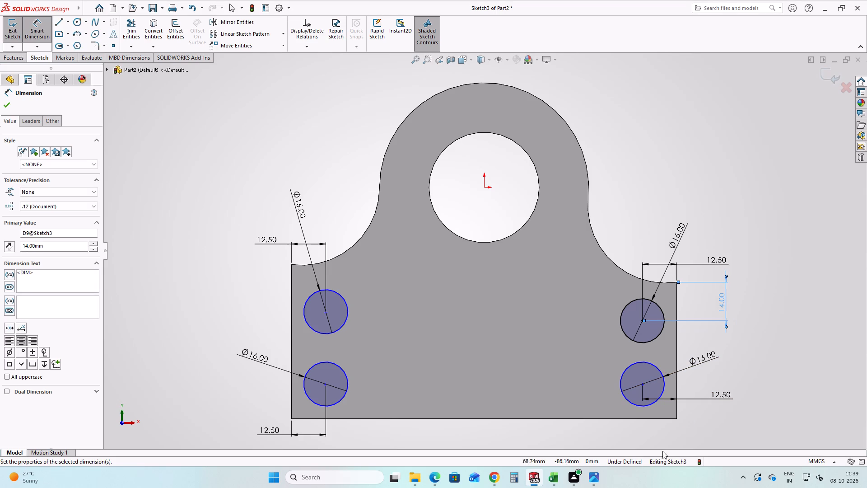
Dimension the vertical spacing between the two right-hand circles' centres at 28 mm, checking project.png.
{"action": "left_click", "coordinate": [658, 335]}
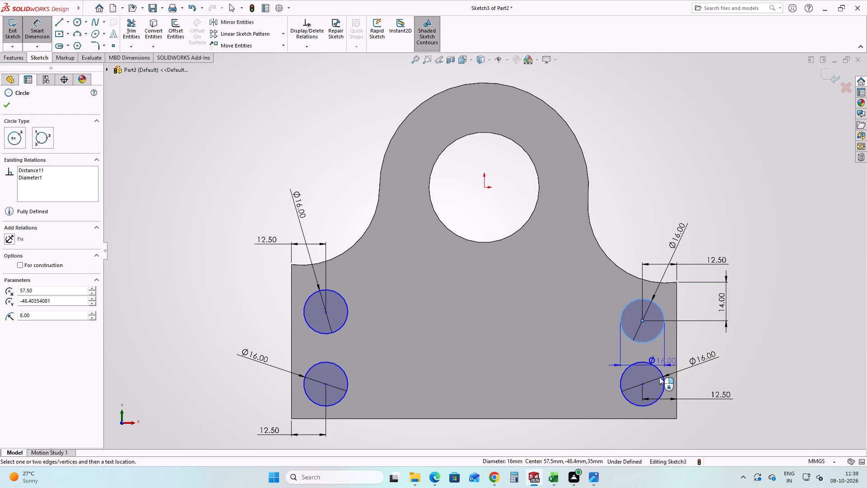
{"action": "left_click", "coordinate": [662, 389]}
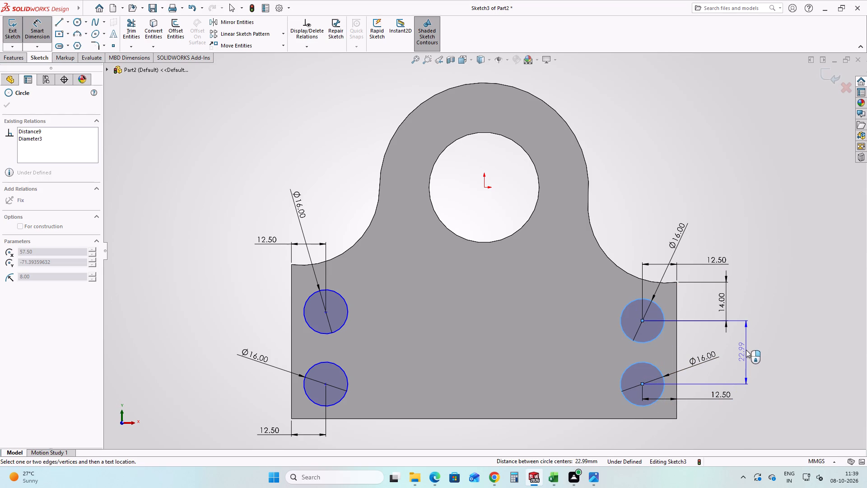
{"action": "left_click", "coordinate": [744, 350]}
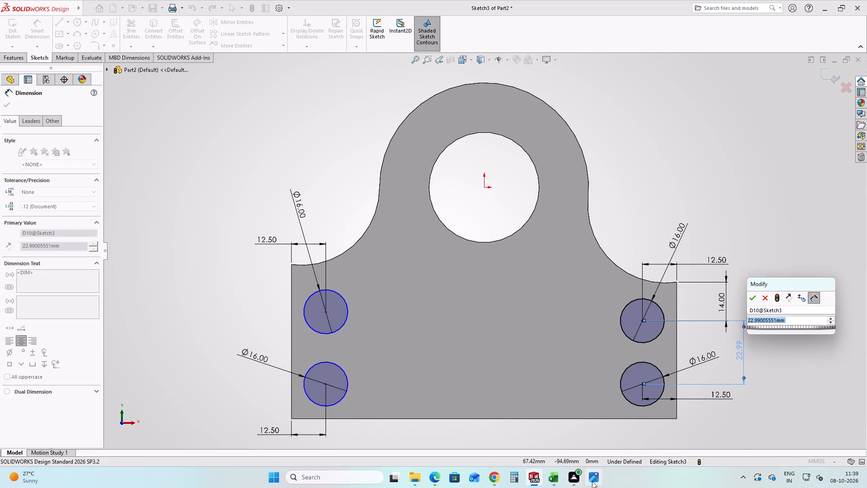
{"action": "left_click", "coordinate": [592, 481]}
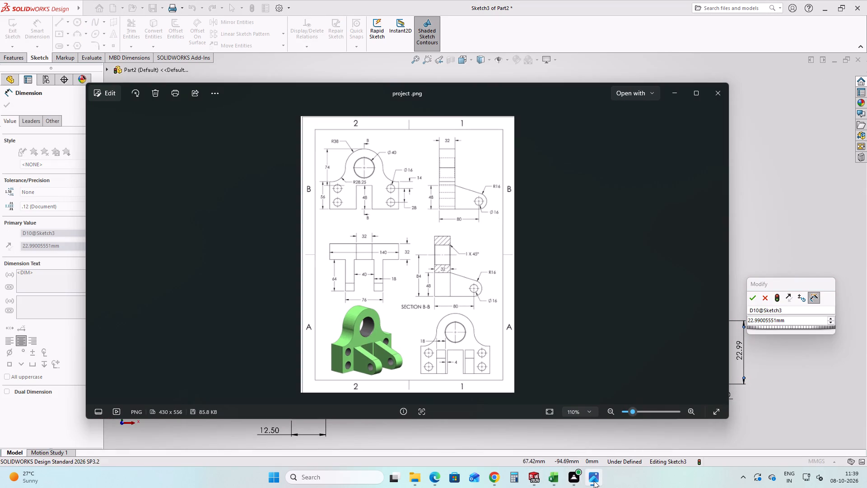
{"action": "left_click", "coordinate": [594, 481]}
{"action": "left_click", "coordinate": [794, 318]}
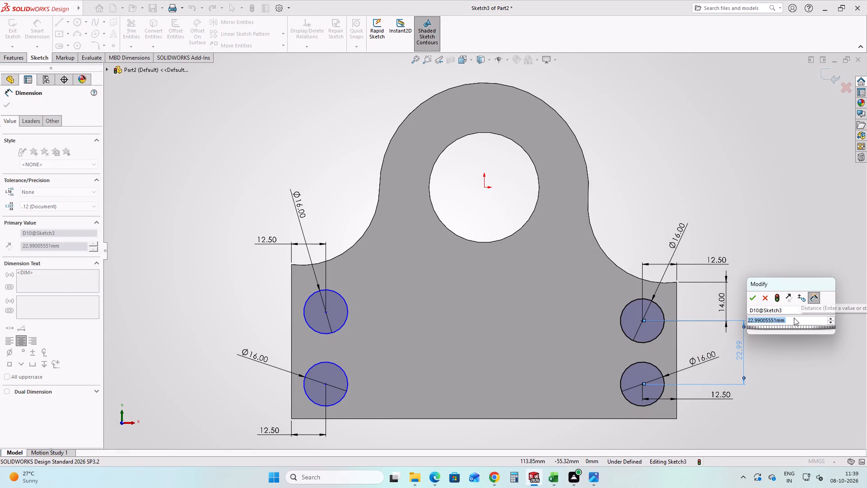
{"action": "type", "text": "28"}
{"action": "key", "text": "Return"}
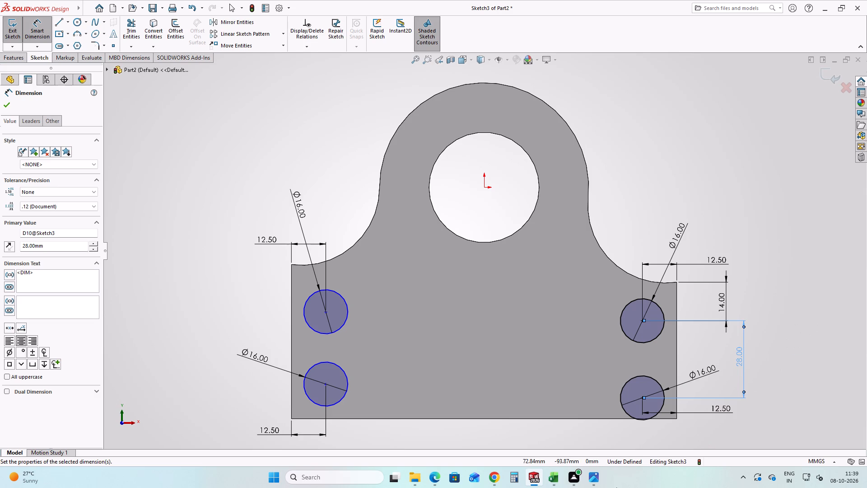
Check project.png and compare the lengths of the base's left and right vertical edges.
{"action": "left_click", "coordinate": [595, 479]}
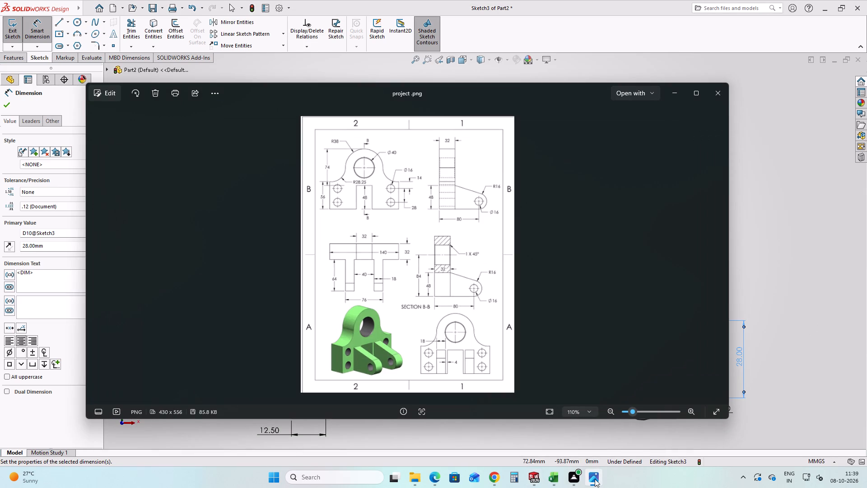
{"action": "left_click", "coordinate": [595, 479]}
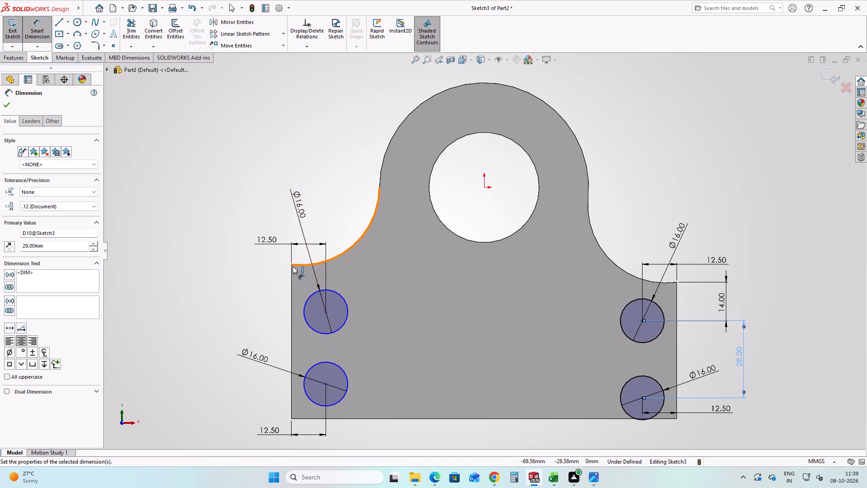
{"action": "left_click", "coordinate": [290, 279]}
{"action": "left_click", "coordinate": [227, 294]}
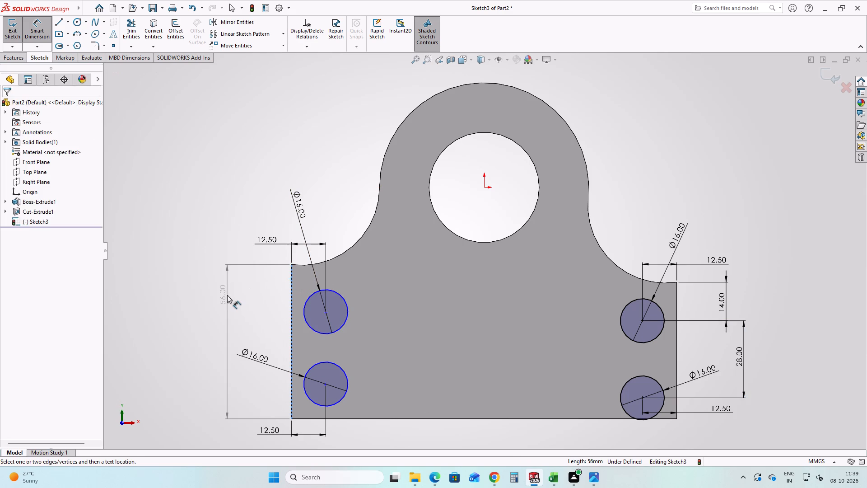
{"action": "key", "text": "Escape"}
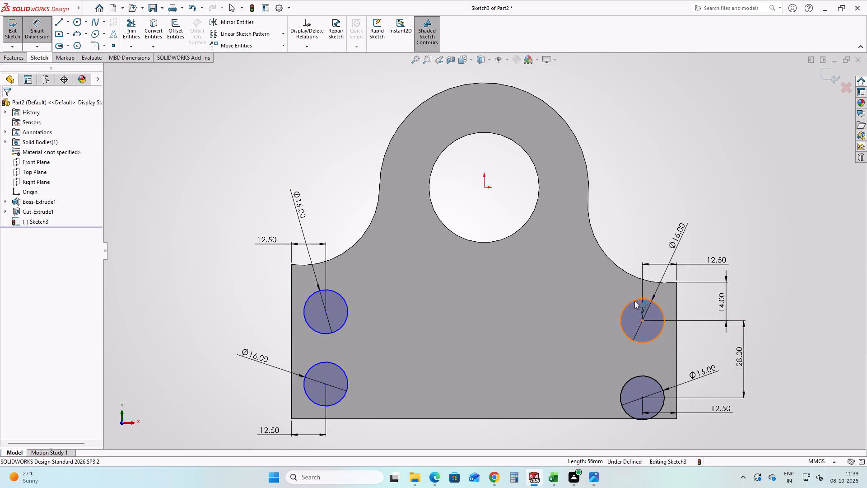
{"action": "left_click", "coordinate": [678, 308]}
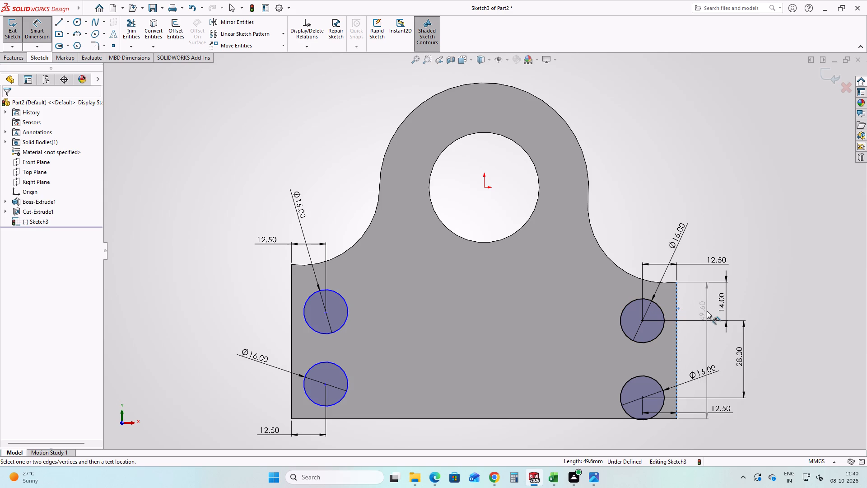
{"action": "left_click", "coordinate": [706, 308]}
{"action": "key", "text": "Escape"}
Delete the right-hand circles' 28 mm and 14 mm vertical dimensions and the upper one's 12.50 mm horizontal dimension, and exit the hole sketch.
{"action": "left_click_drag", "start_coordinate": [745, 337], "coordinate": [735, 338]}
{"action": "key", "text": "Delete"}
{"action": "left_click", "coordinate": [728, 302]}
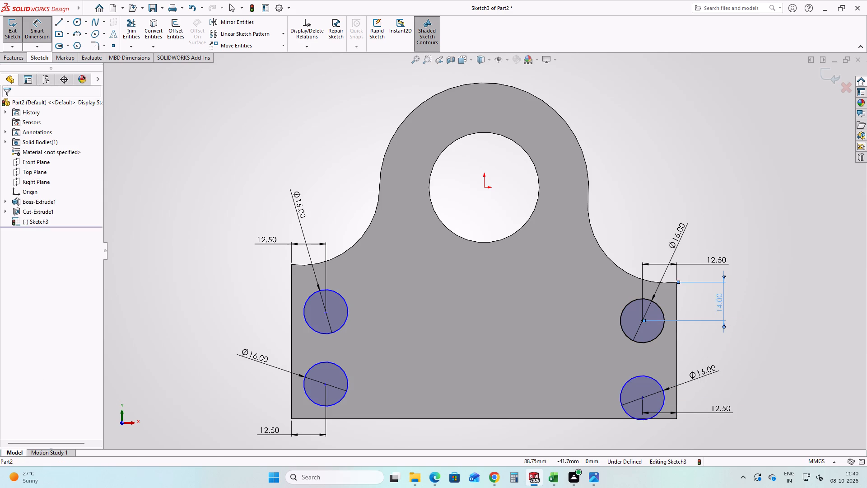
{"action": "key", "text": "Delete"}
{"action": "left_click", "coordinate": [676, 295]}
{"action": "left_click", "coordinate": [706, 303]}
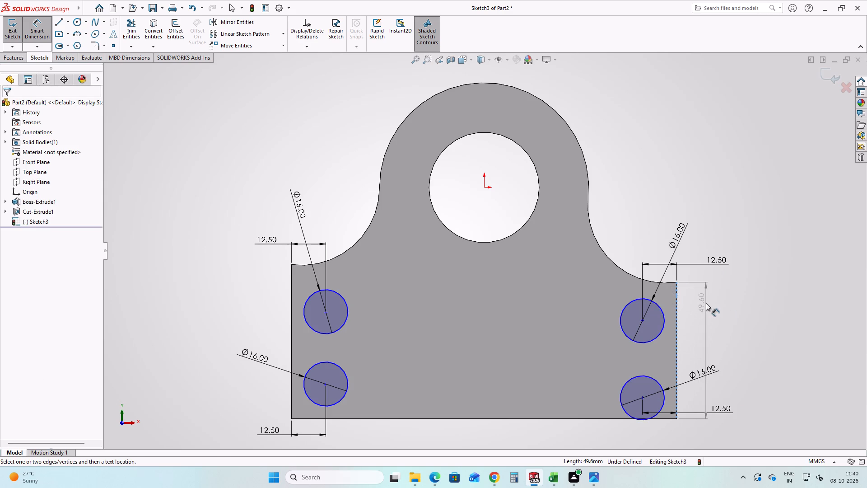
{"action": "left_click", "coordinate": [711, 322]}
{"action": "key", "text": "Escape"}
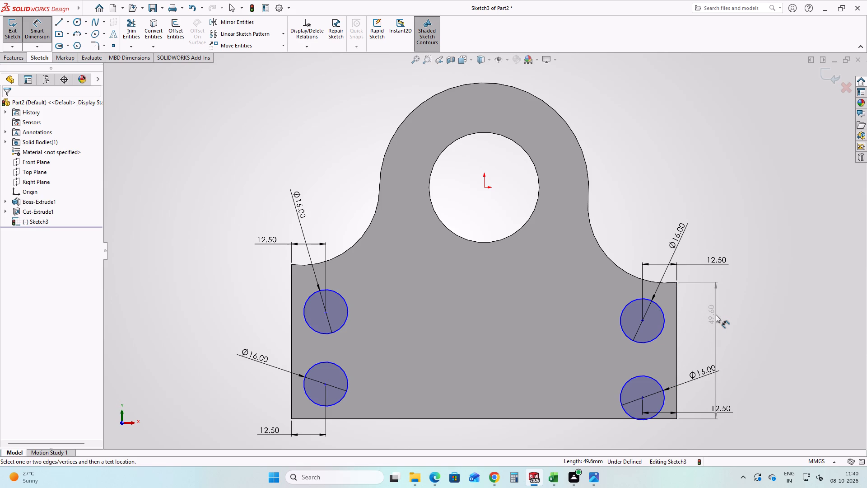
{"action": "key", "text": "Escape"}
{"action": "left_click", "coordinate": [716, 260]}
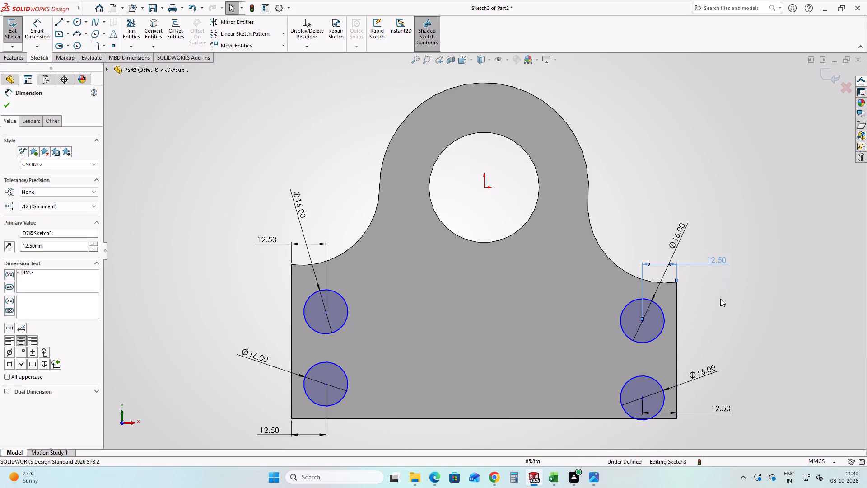
{"action": "key", "text": "Delete"}
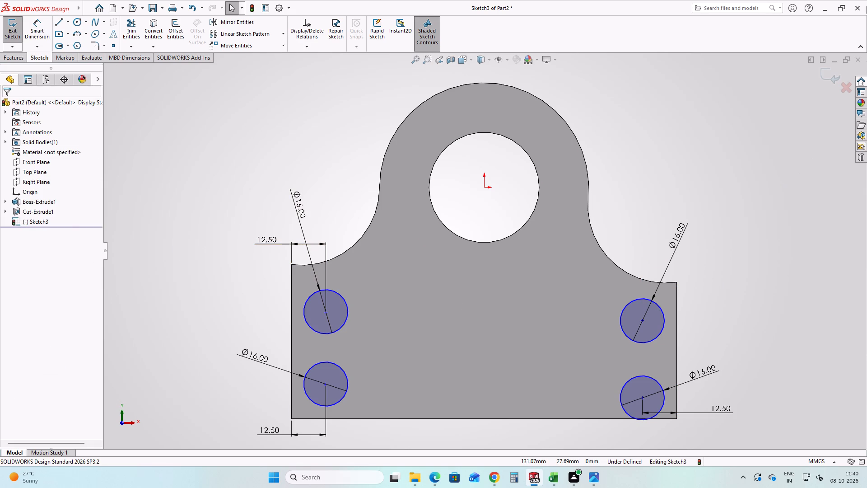
{"action": "left_click", "coordinate": [834, 72]}
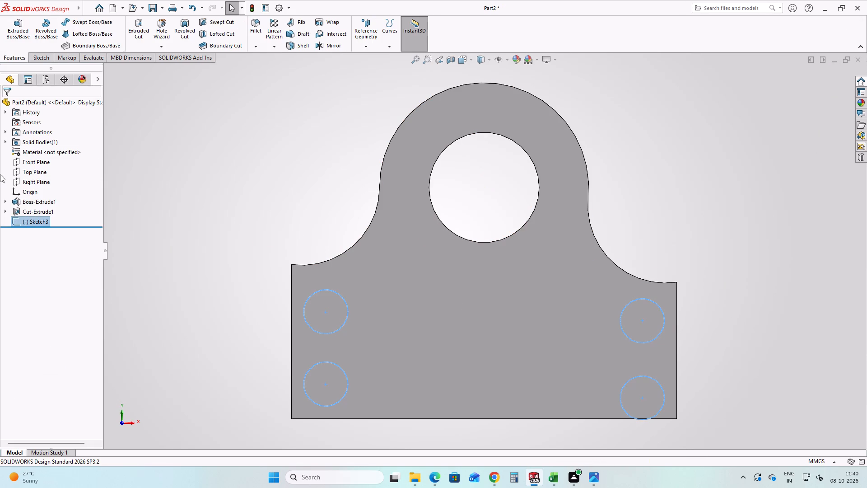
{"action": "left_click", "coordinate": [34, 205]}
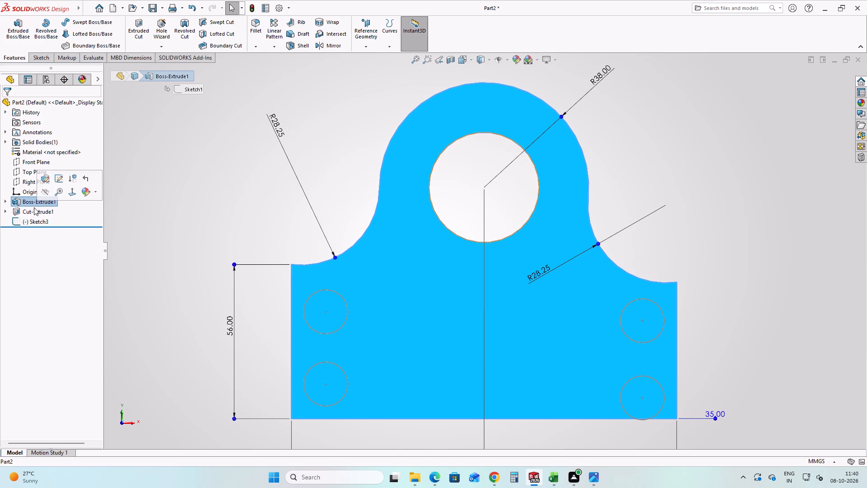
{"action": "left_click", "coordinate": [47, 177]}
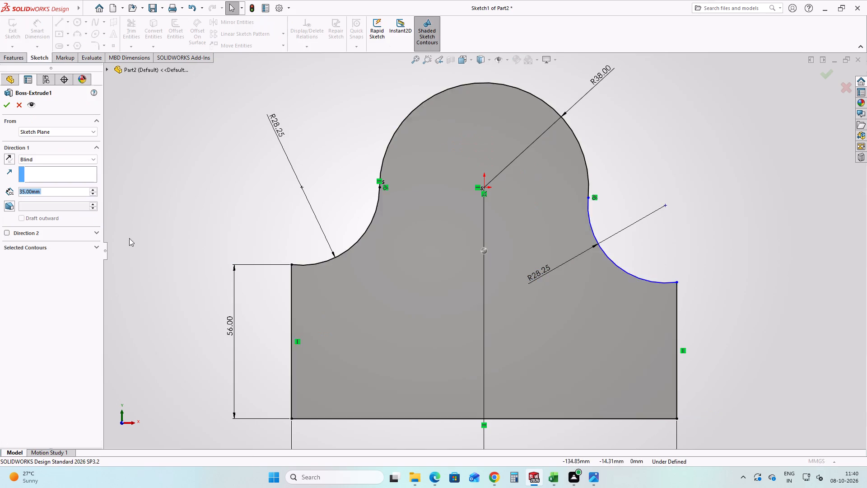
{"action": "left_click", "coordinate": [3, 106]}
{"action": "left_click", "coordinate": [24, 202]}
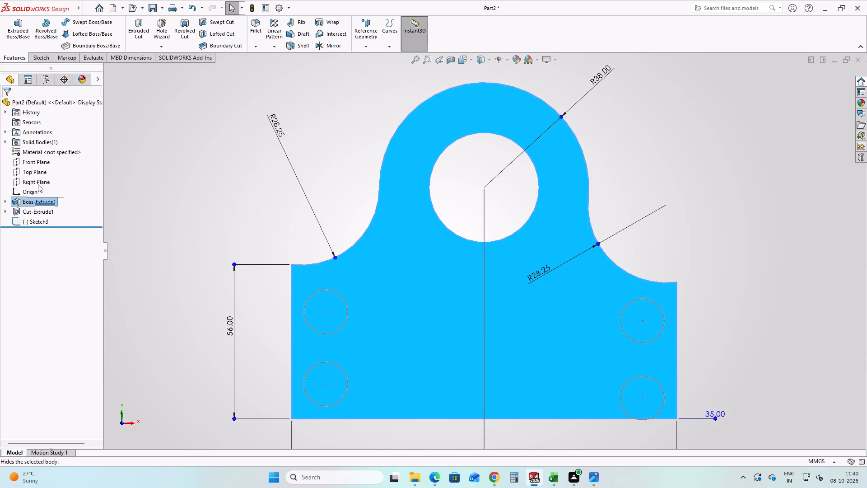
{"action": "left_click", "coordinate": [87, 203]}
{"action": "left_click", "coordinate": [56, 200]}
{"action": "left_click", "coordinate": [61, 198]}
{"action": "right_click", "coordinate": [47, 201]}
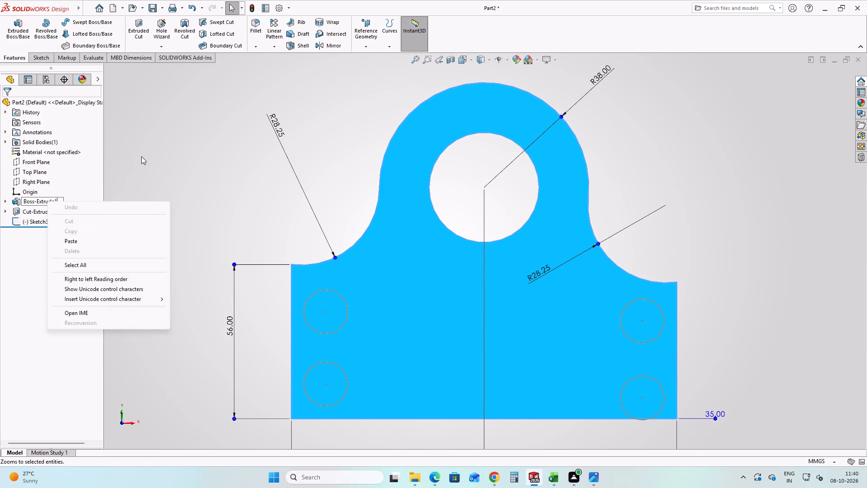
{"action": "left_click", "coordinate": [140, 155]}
Edit the sketch of Boss-Extrude1, dimension the base's right vertical edge at 56 mm, and exit the sketch.
{"action": "left_click", "coordinate": [37, 201]}
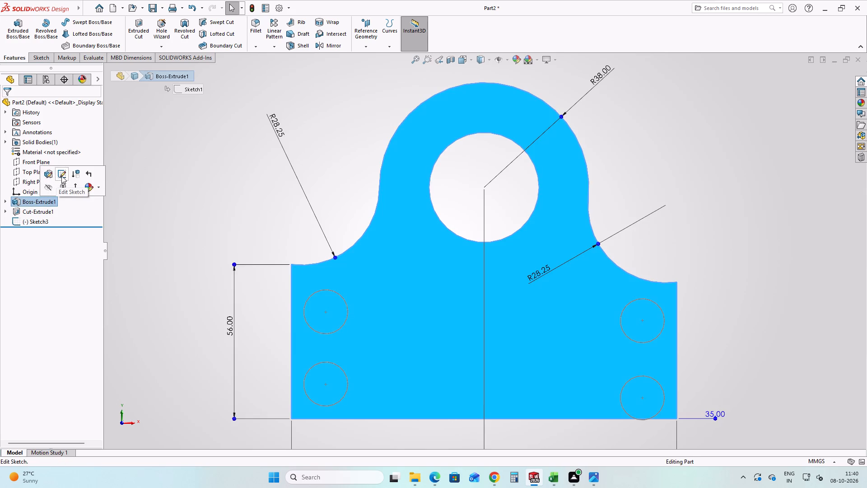
{"action": "left_click", "coordinate": [61, 176]}
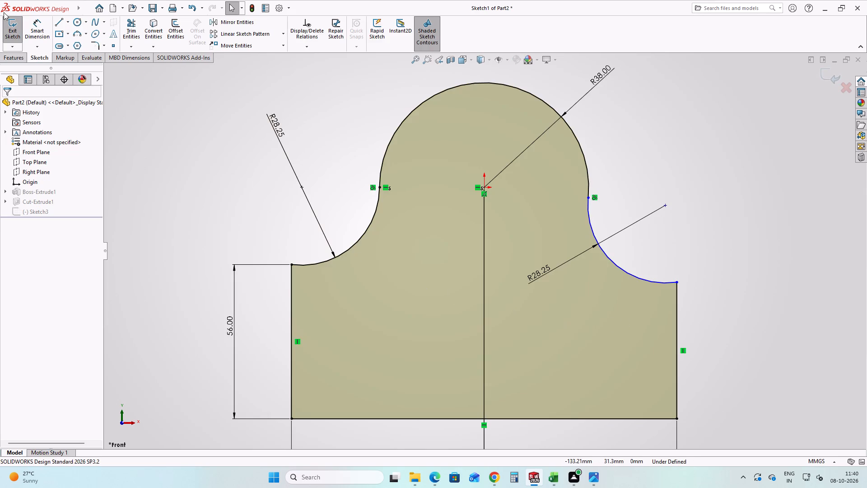
{"action": "left_click", "coordinate": [42, 32]}
{"action": "left_click", "coordinate": [677, 306]}
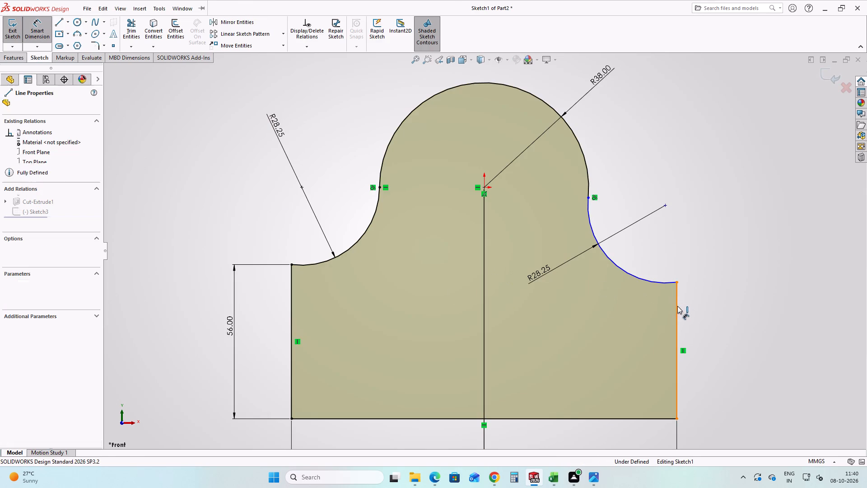
{"action": "left_click", "coordinate": [717, 309]}
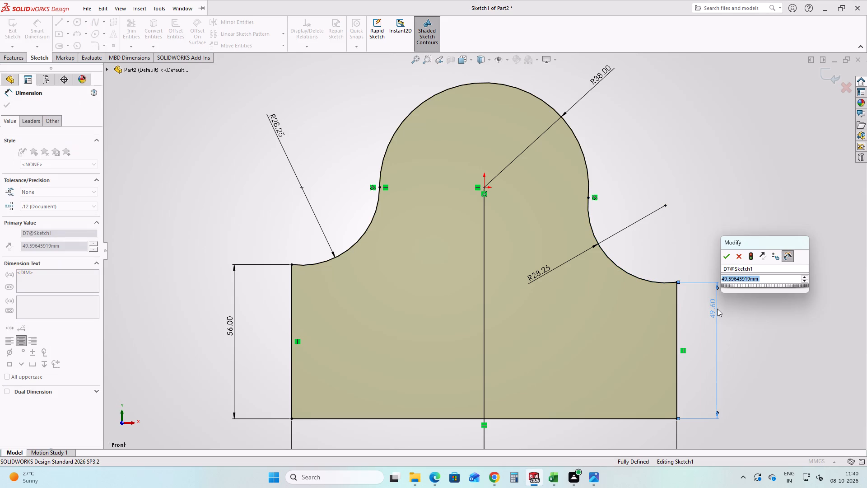
{"action": "key", "text": "5"}
{"action": "key", "text": "6"}
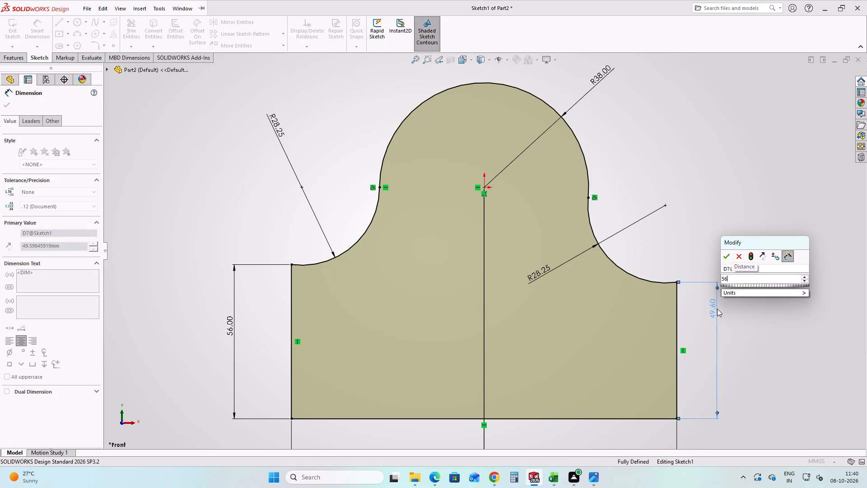
{"action": "key", "text": "Return"}
{"action": "left_click", "coordinate": [761, 310]}
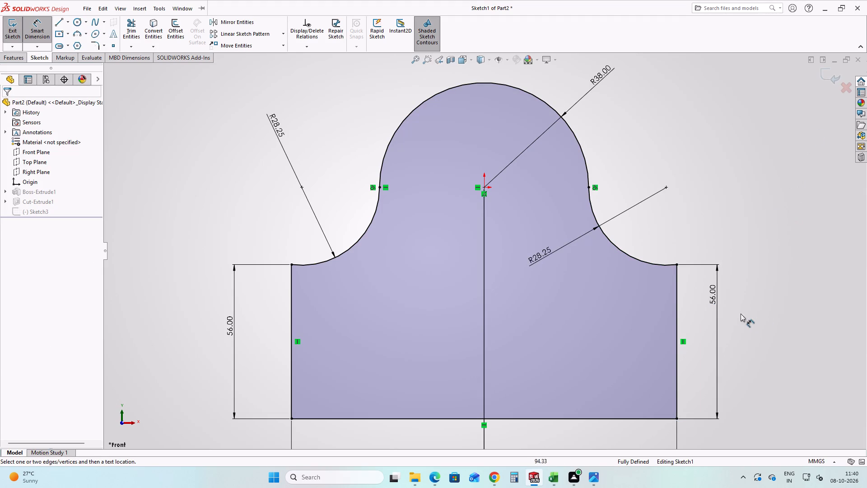
{"action": "left_click_drag", "start_coordinate": [713, 297], "coordinate": [712, 313]}
{"action": "key", "text": "Escape"}
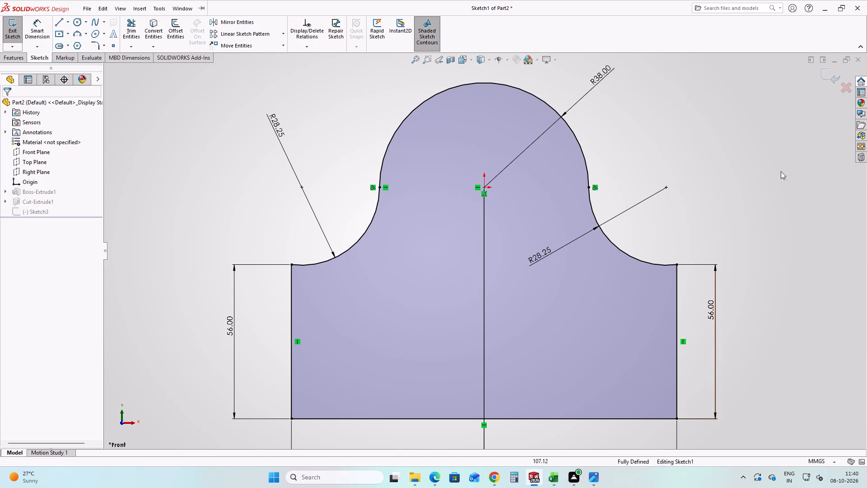
{"action": "left_click", "coordinate": [828, 80]}
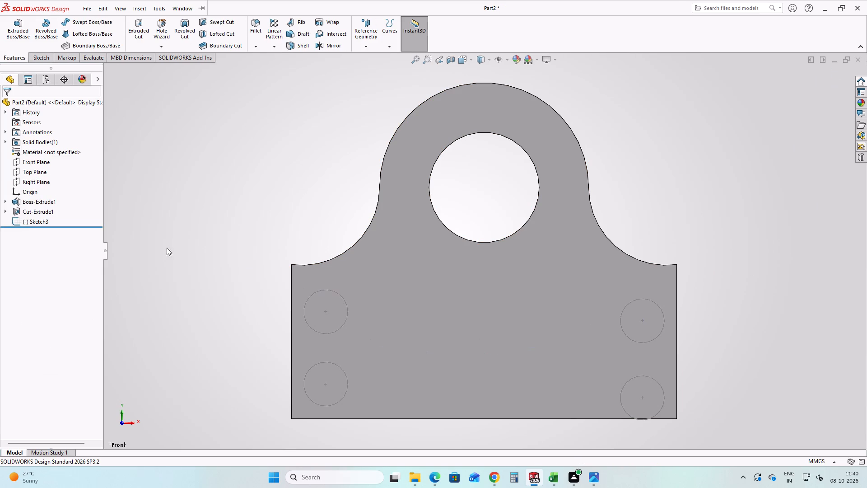
Reopen Sketch3 and dimension the upper-right circle's centre 14 mm vertically below the base's top-right corner, checking project.png.
{"action": "left_click", "coordinate": [22, 223]}
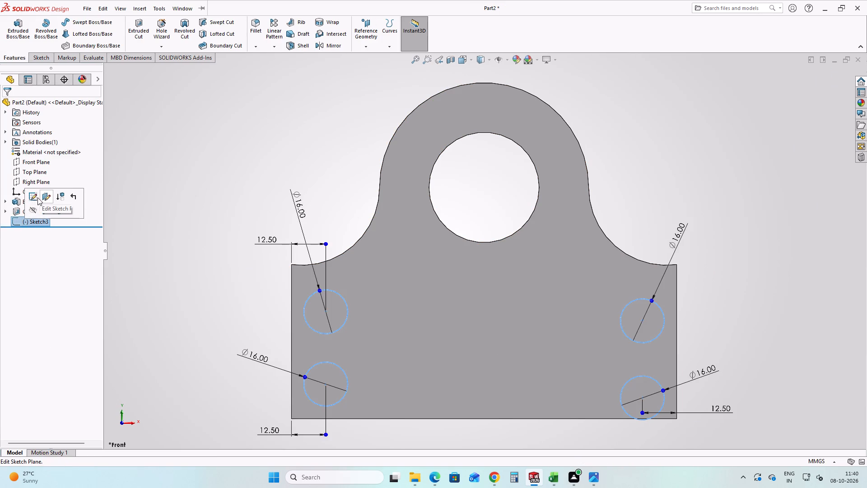
{"action": "left_click", "coordinate": [37, 197]}
{"action": "left_click", "coordinate": [790, 289]}
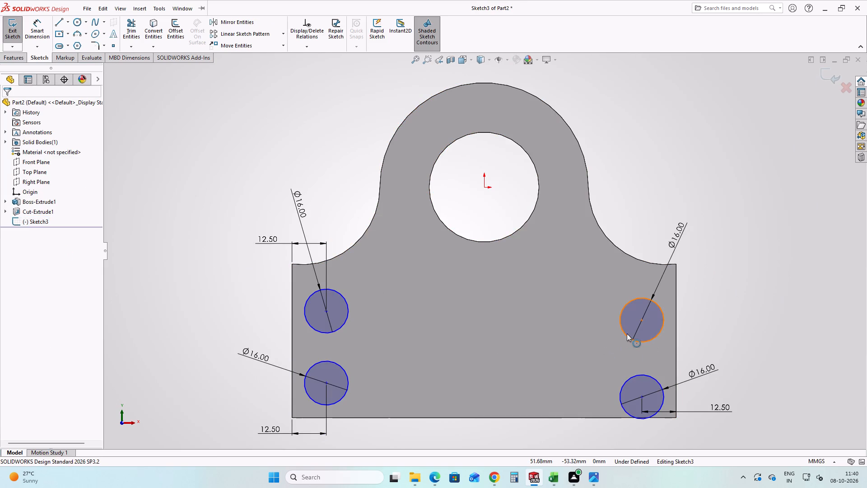
{"action": "left_click", "coordinate": [42, 35]}
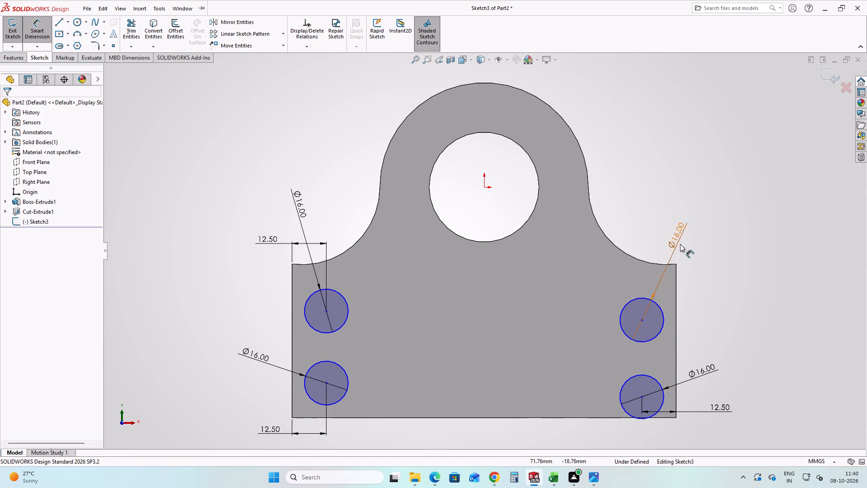
{"action": "left_click", "coordinate": [677, 263]}
{"action": "left_click", "coordinate": [663, 312]}
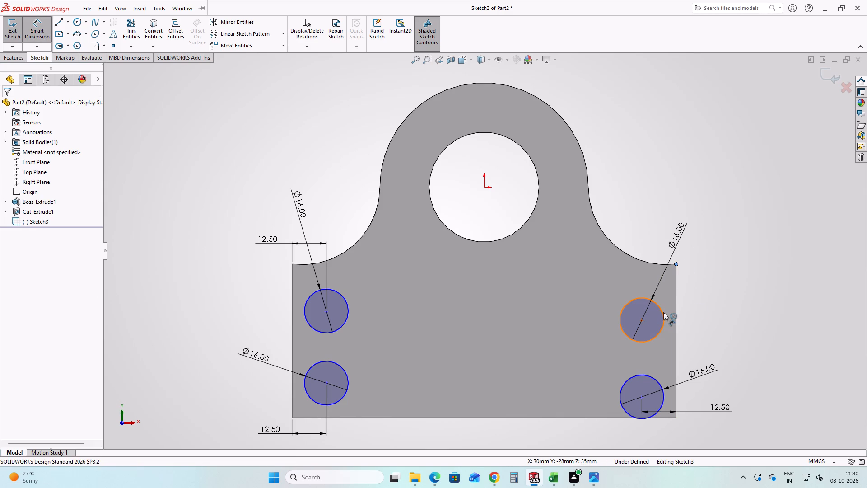
{"action": "left_click", "coordinate": [714, 291]}
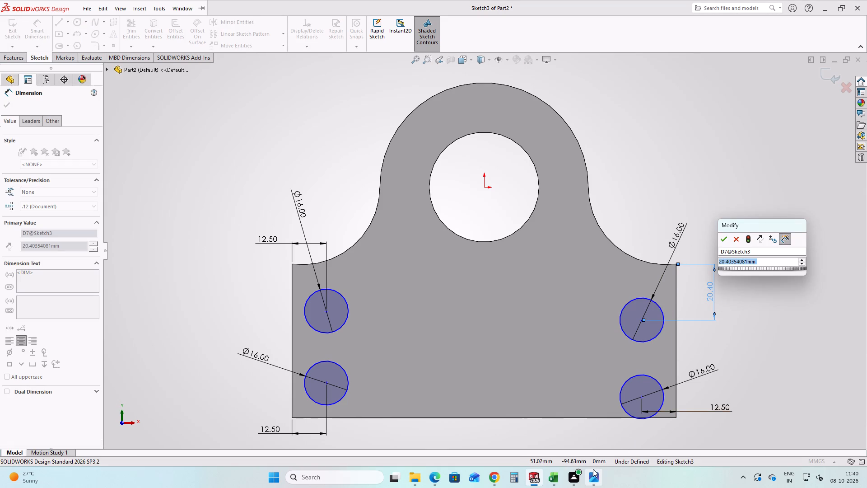
{"action": "left_click", "coordinate": [593, 471]}
{"action": "left_click", "coordinate": [593, 471]}
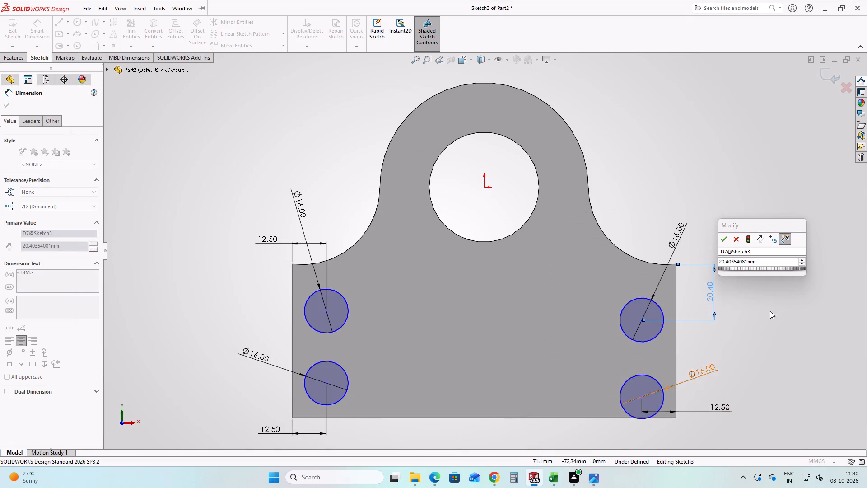
{"action": "left_click", "coordinate": [753, 267]}
{"action": "type", "text": "15"}
{"action": "key", "text": "BackSpace"}
{"action": "key", "text": "4"}
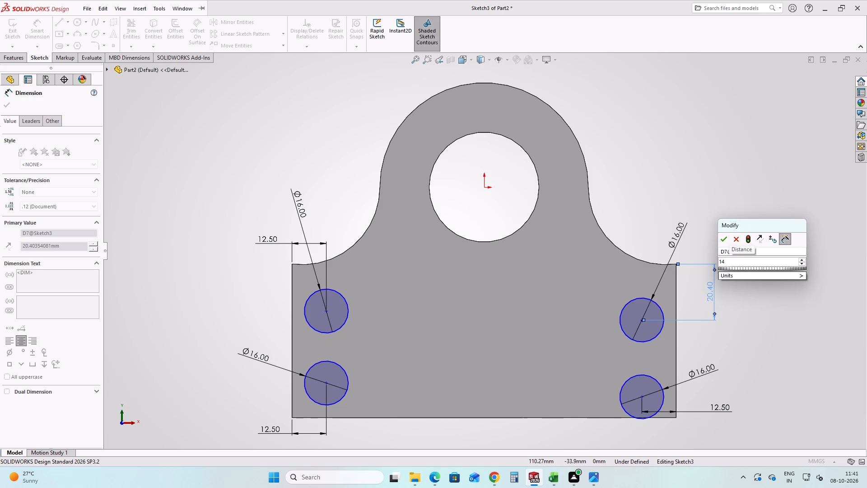
{"action": "key", "text": "Return"}
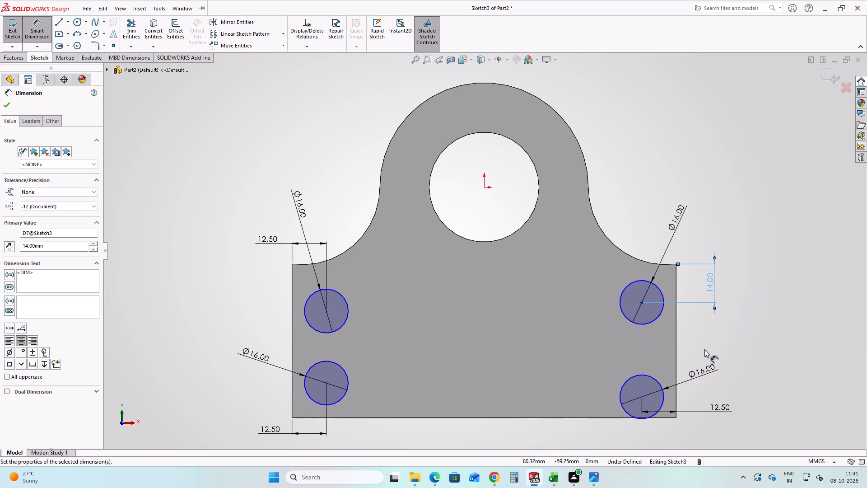
Dimension the vertical spacing between the two right-hand circles' centres at 28 mm.
{"action": "left_click", "coordinate": [662, 305]}
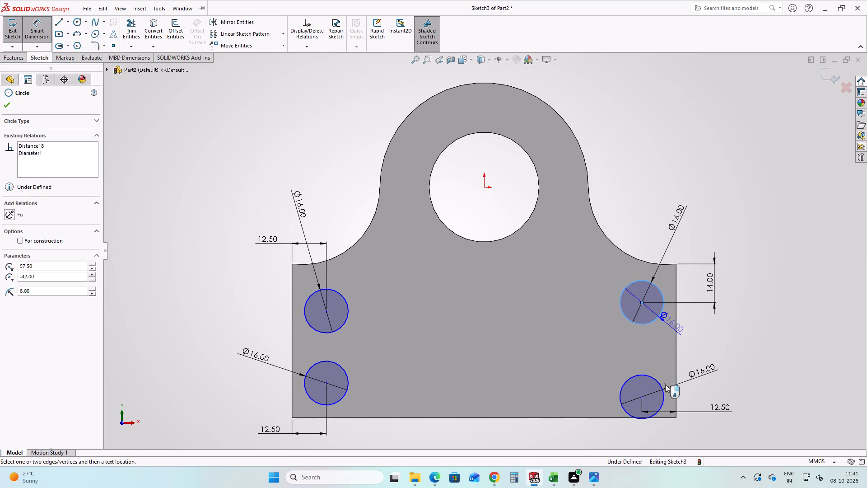
{"action": "left_click", "coordinate": [661, 392]}
{"action": "left_click", "coordinate": [724, 347]}
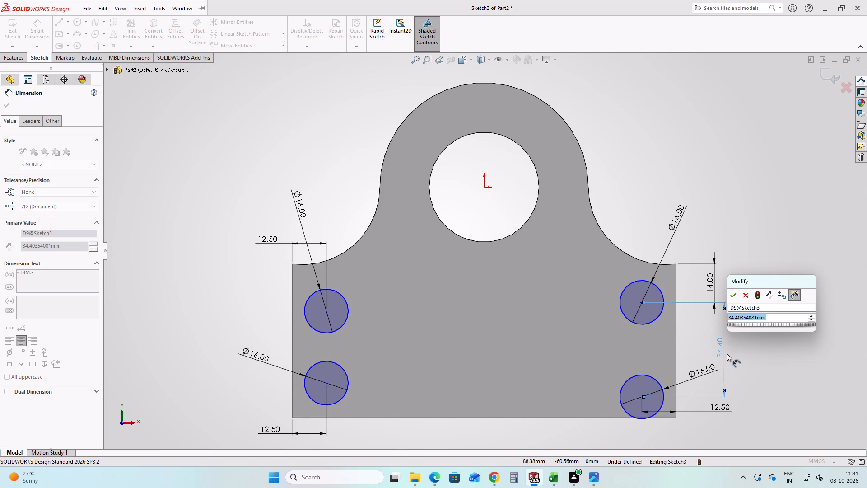
{"action": "type", "text": "28"}
{"action": "key", "text": "Return"}
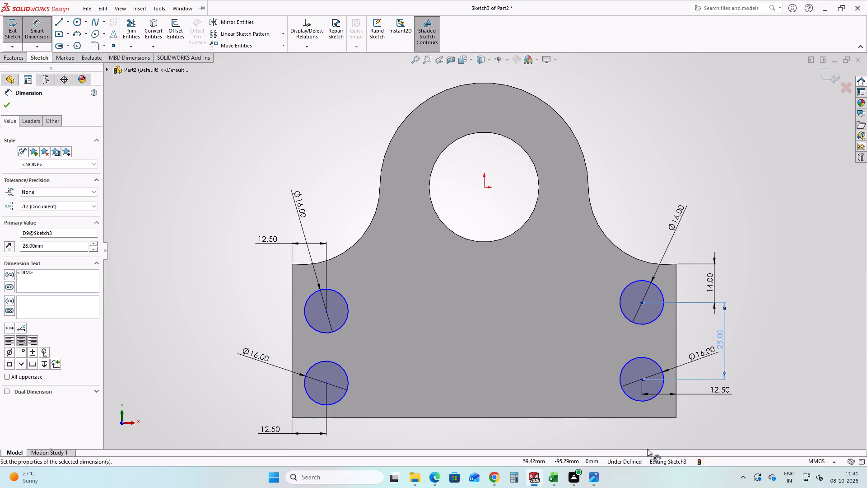
Consult project.png and dimension the upper-right circle's centre 12.50 mm horizontally from the base's right vertical edge.
{"action": "left_click", "coordinate": [597, 474]}
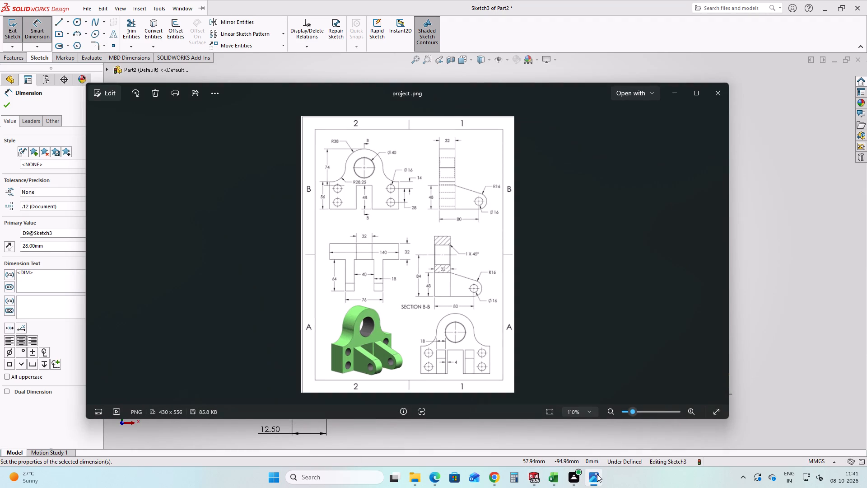
{"action": "left_click", "coordinate": [597, 474]}
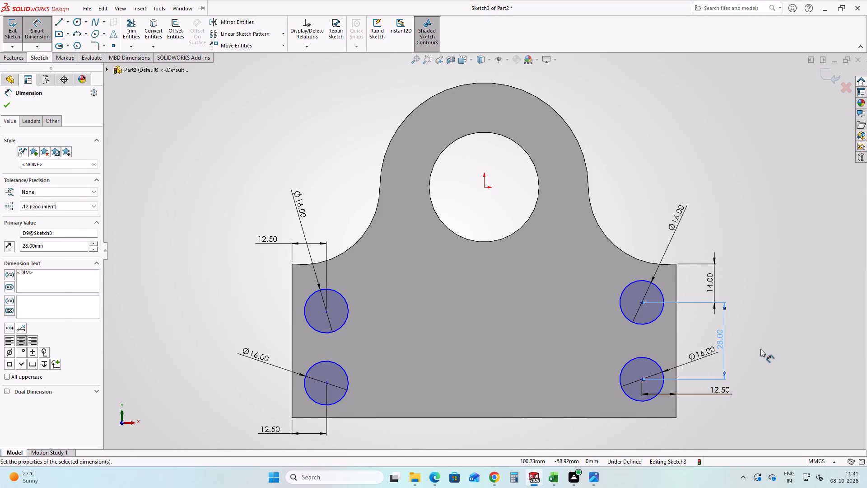
{"action": "left_click", "coordinate": [760, 349]}
{"action": "left_click", "coordinate": [720, 326]}
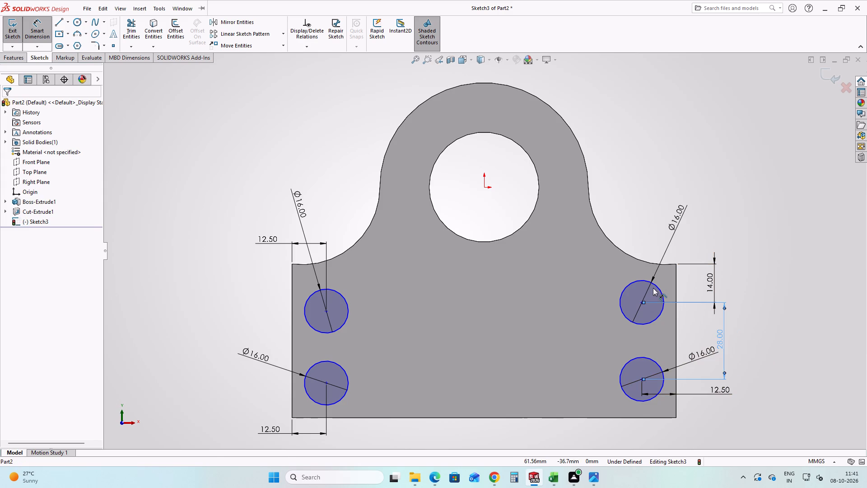
{"action": "left_click", "coordinate": [655, 286]}
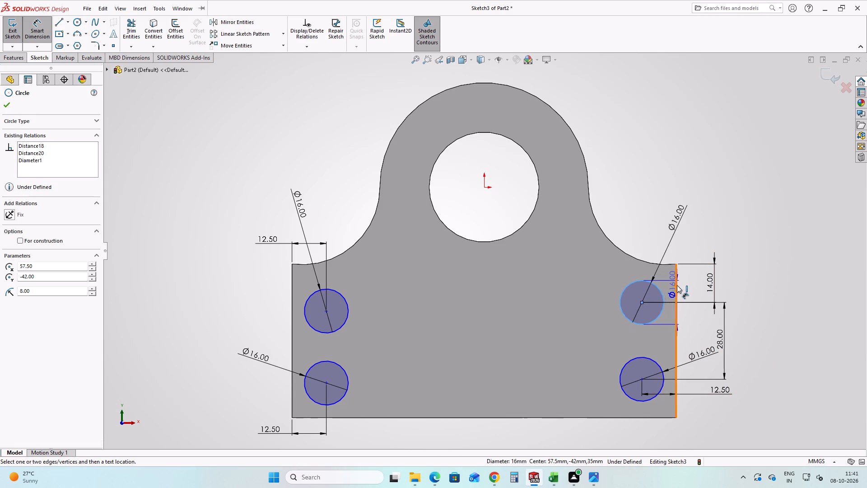
{"action": "left_click", "coordinate": [677, 285]}
{"action": "left_click", "coordinate": [721, 237]}
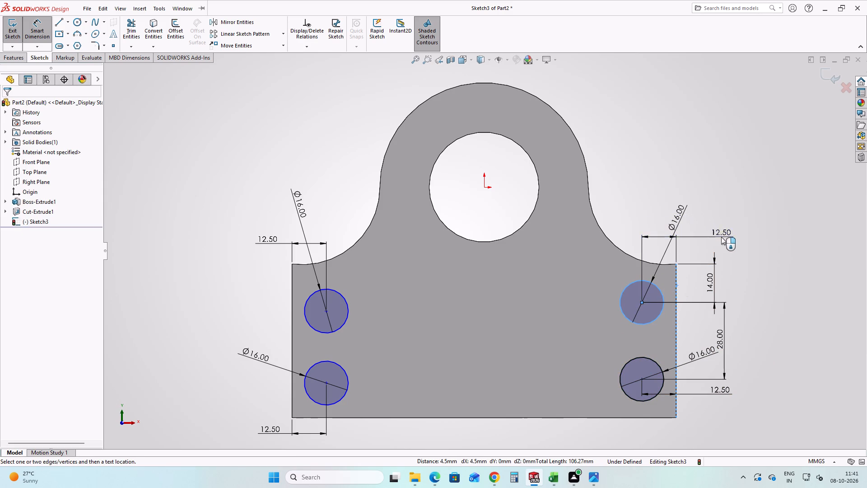
{"action": "left_click", "coordinate": [744, 189]}
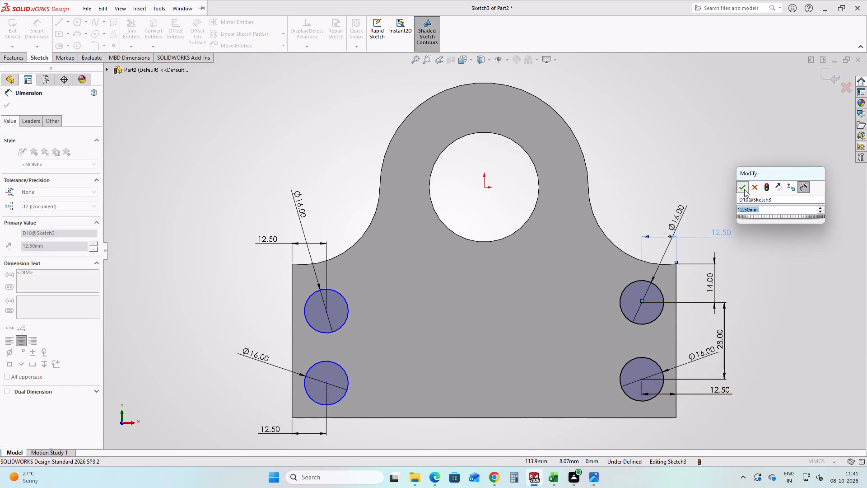
{"action": "left_click", "coordinate": [777, 306]}
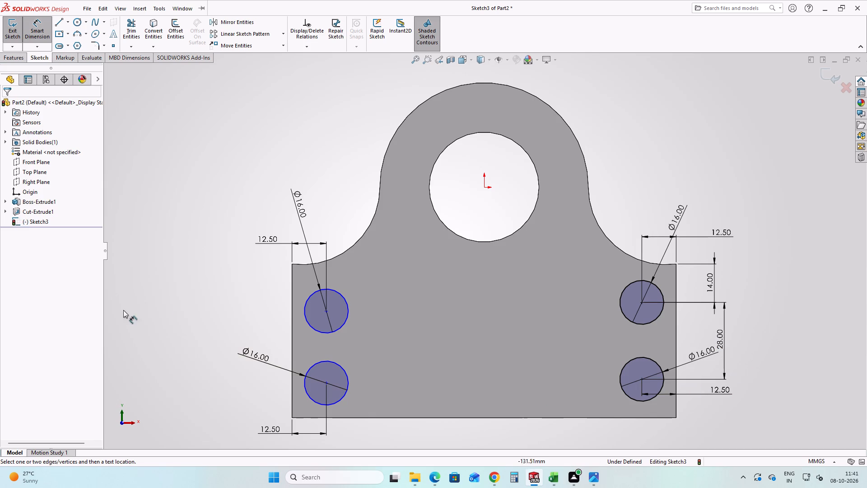
Dimension the upper-left circle's centre 14 mm vertically below the base's top-left corner.
{"action": "left_click", "coordinate": [333, 291]}
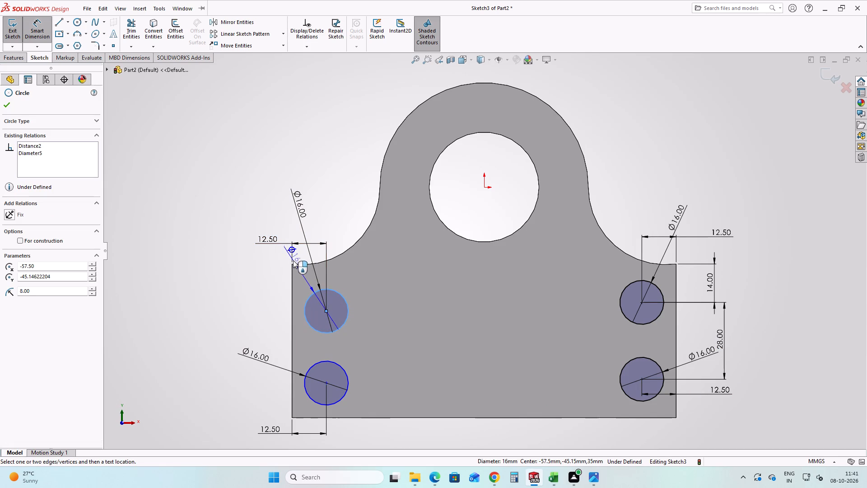
{"action": "left_click", "coordinate": [294, 264]}
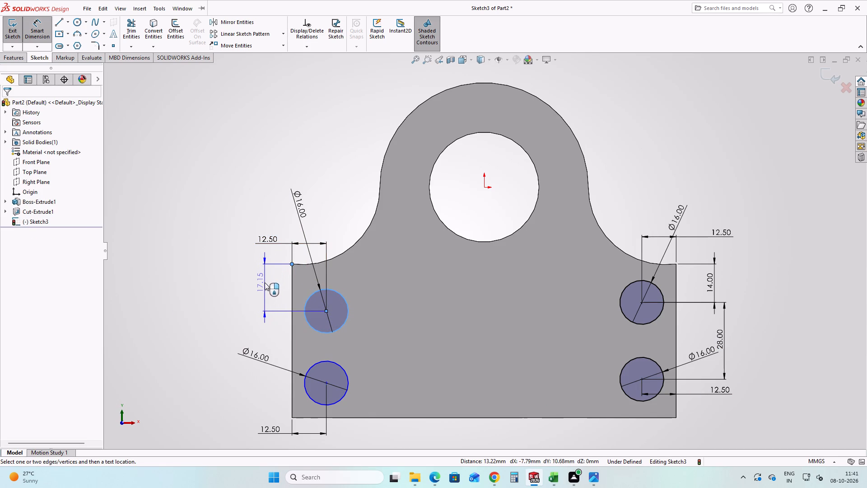
{"action": "left_click", "coordinate": [266, 282]}
{"action": "type", "text": "14"}
{"action": "key", "text": "Return"}
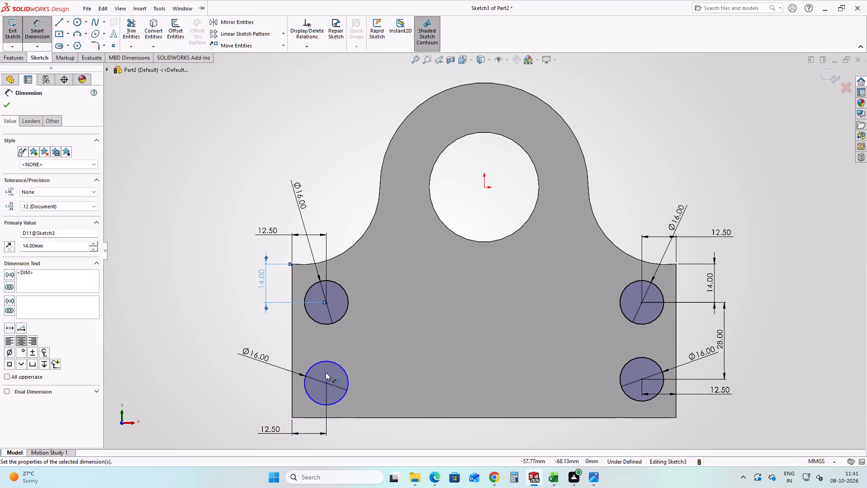
Dimension the vertical spacing between the two left-hand circles' centres at 28 mm and finish dimensioning.
{"action": "left_click", "coordinate": [326, 362]}
{"action": "left_click", "coordinate": [337, 321]}
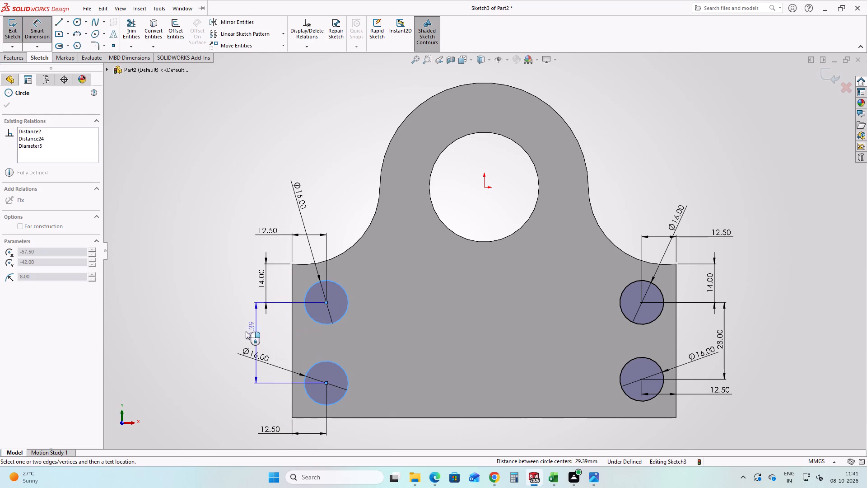
{"action": "left_click", "coordinate": [230, 333]}
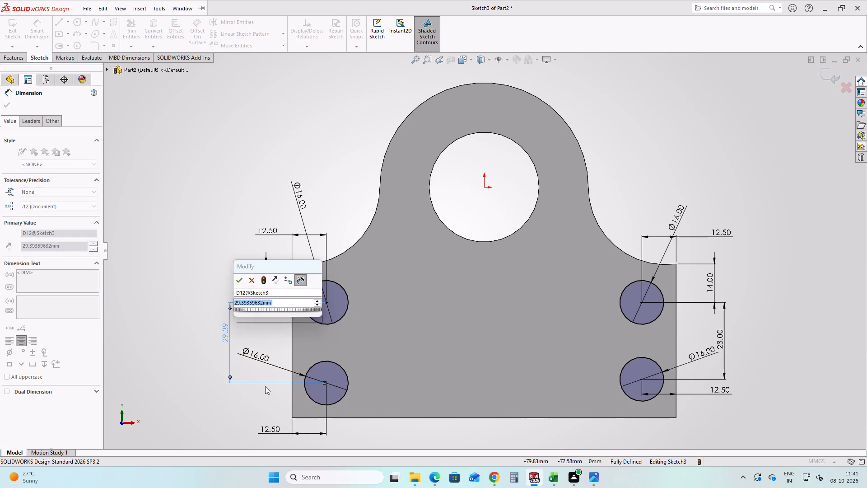
{"action": "key", "text": "2"}
{"action": "key", "text": "8"}
{"action": "key", "text": "Return"}
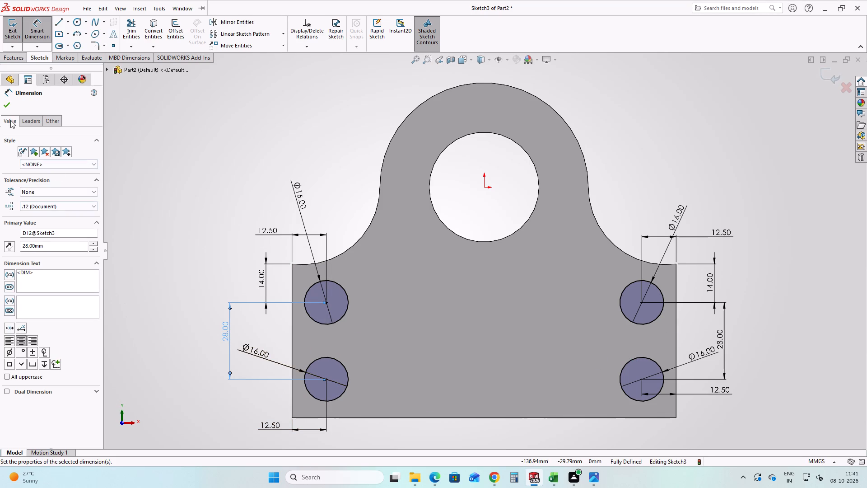
{"action": "left_click", "coordinate": [5, 107]}
{"action": "left_click", "coordinate": [672, 188]}
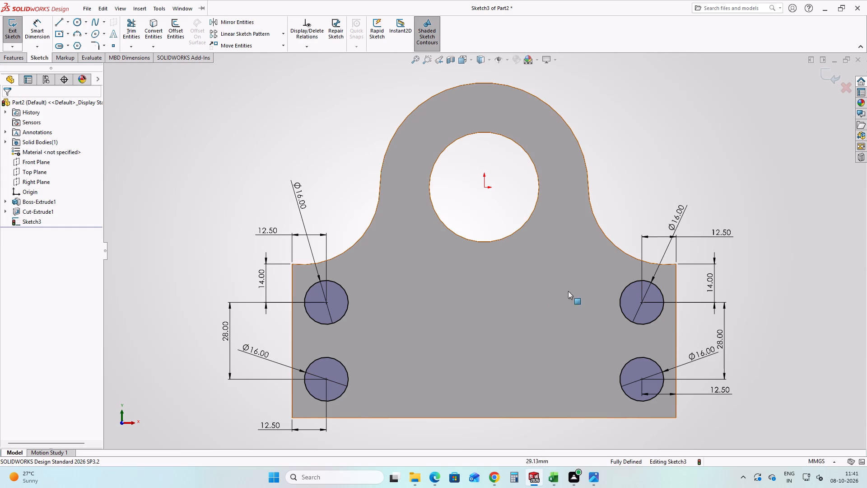
Cut the four 16 mm circles through the base with a Blind Extruded Cut 35 mm deep.
{"action": "left_click", "coordinate": [19, 59]}
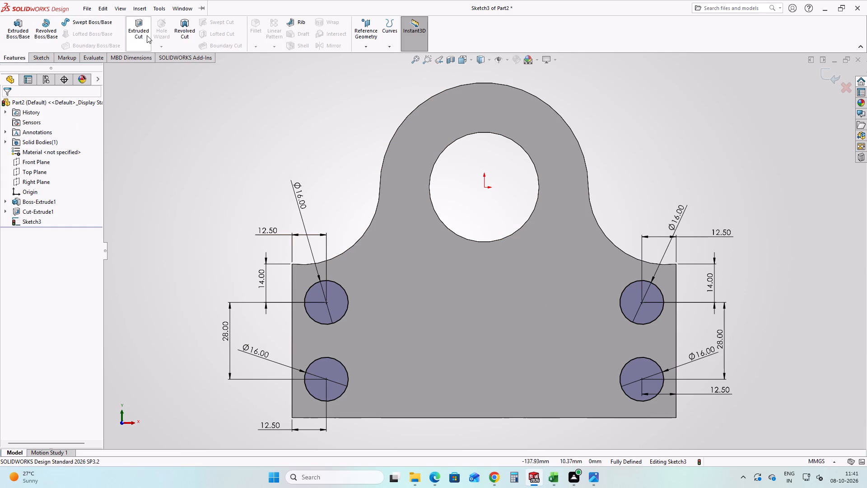
{"action": "left_click", "coordinate": [147, 34]}
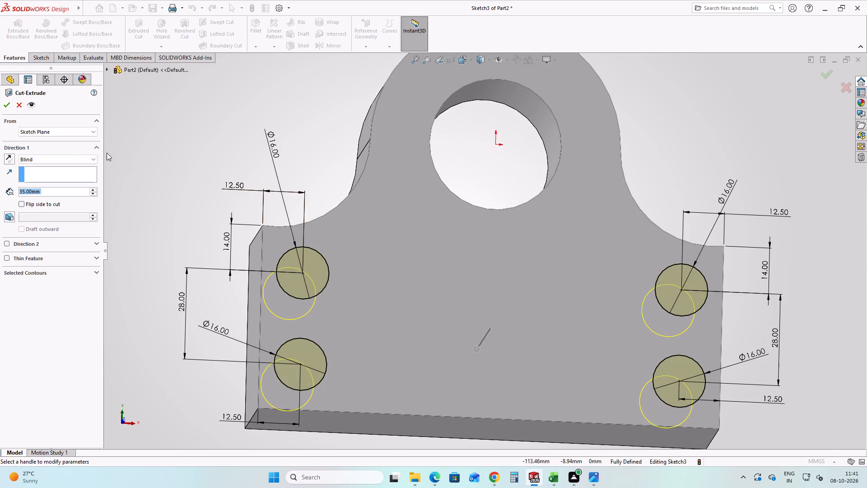
{"action": "left_click", "coordinate": [5, 102]}
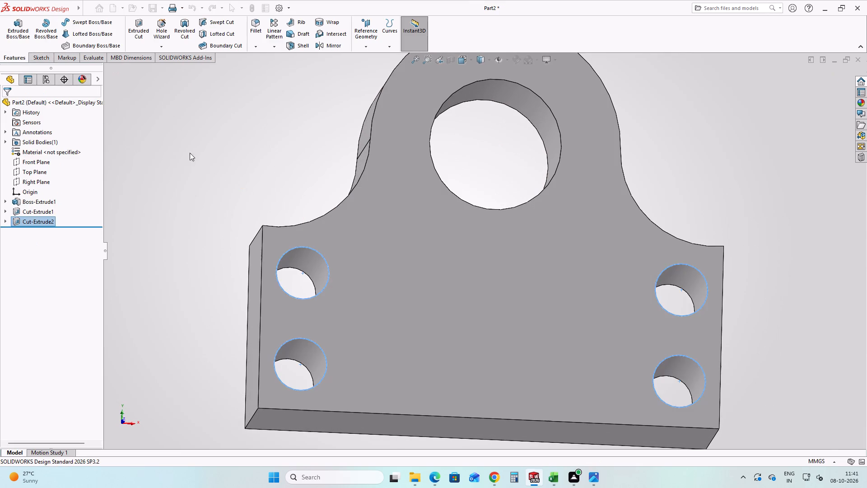
{"action": "left_click", "coordinate": [200, 136]}
Examine the bracket's four base holes and large bore from several angles.
{"action": "middle_click_drag", "start_coordinate": [475, 240], "coordinate": [482, 333]}
{"action": "scroll", "coordinate": [482, 333], "scroll_direction": "up", "scroll_amount": 3}
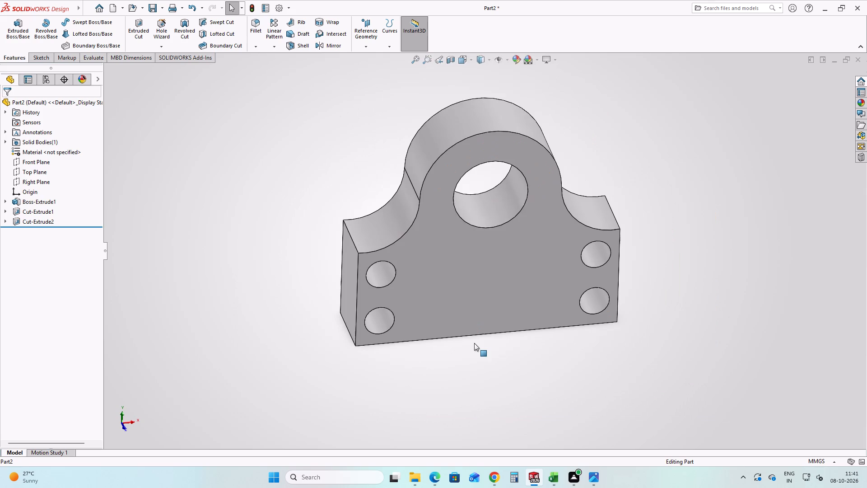
{"action": "scroll", "coordinate": [474, 343], "scroll_direction": "down", "scroll_amount": 2}
{"action": "left_click", "coordinate": [776, 260]}
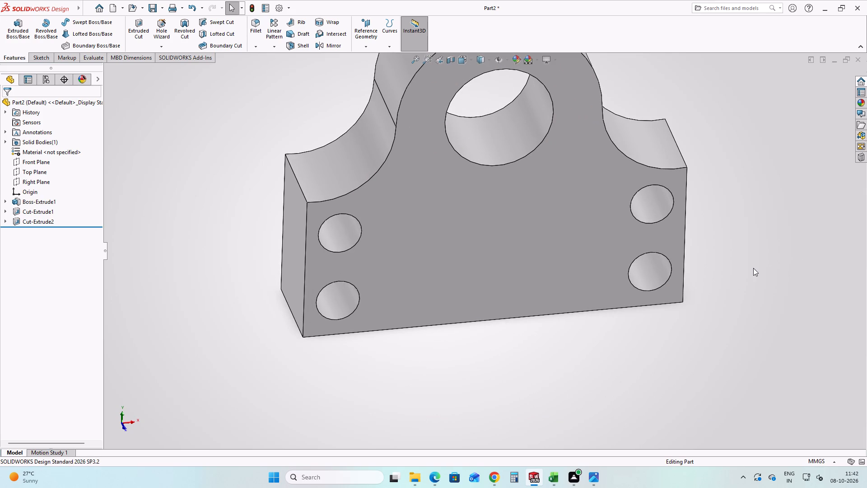
{"action": "scroll", "coordinate": [617, 288], "scroll_direction": "up", "scroll_amount": 2}
{"action": "middle_click_drag", "start_coordinate": [578, 273], "coordinate": [564, 253]}
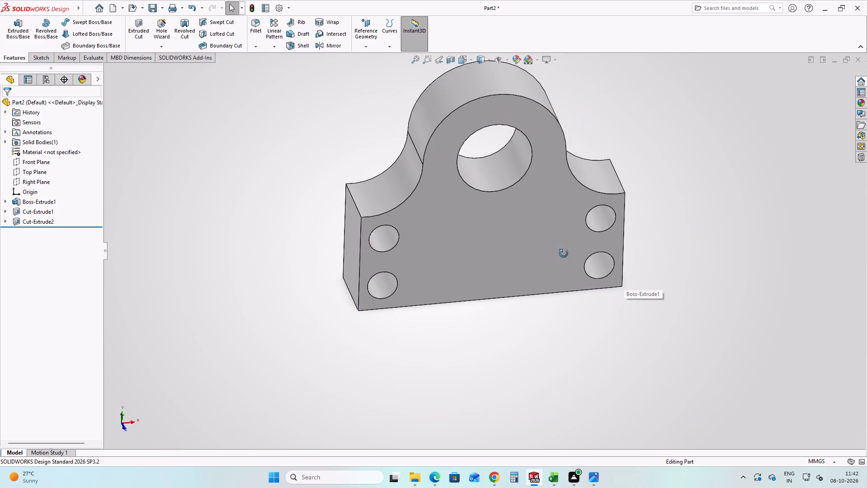
{"action": "middle_click_drag", "start_coordinate": [564, 253], "coordinate": [578, 216]}
{"action": "scroll", "coordinate": [530, 262], "scroll_direction": "down", "scroll_amount": 2}
{"action": "scroll", "coordinate": [523, 263], "scroll_direction": "up", "scroll_amount": 1}
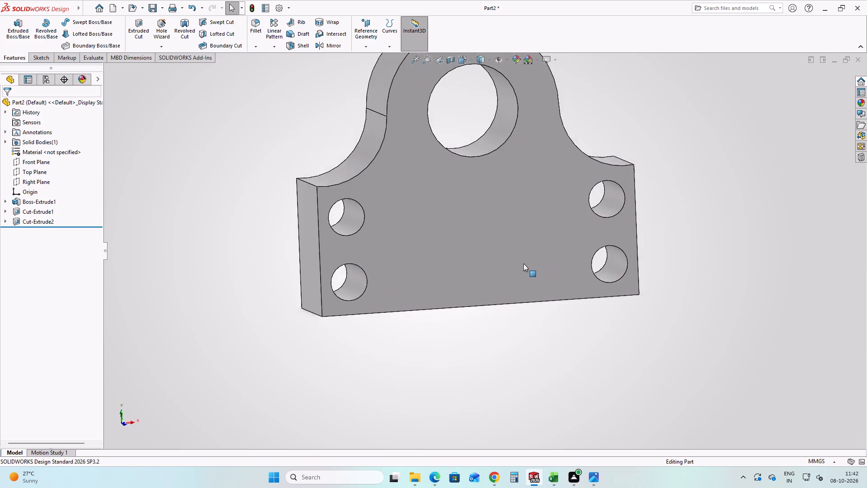
{"action": "scroll", "coordinate": [523, 263], "scroll_direction": "up", "scroll_amount": 4}
{"action": "scroll", "coordinate": [475, 330], "scroll_direction": "down", "scroll_amount": 2}
{"action": "middle_click_drag", "start_coordinate": [501, 234], "coordinate": [490, 236]}
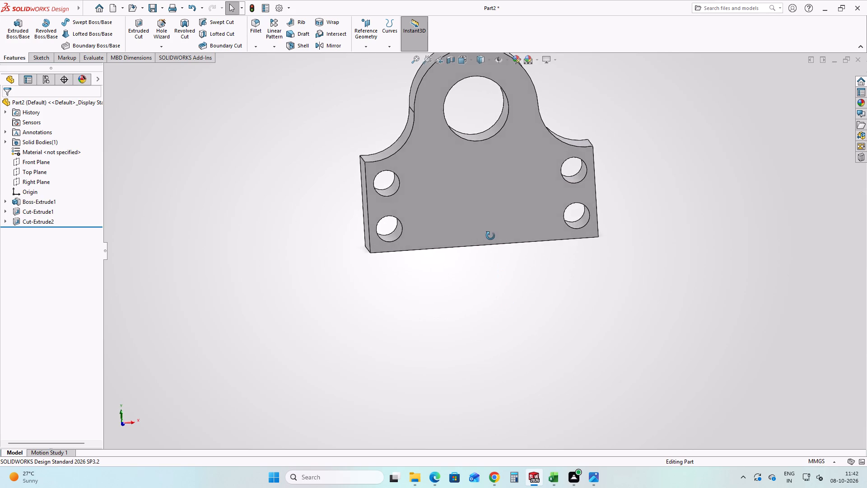
{"action": "middle_click_drag", "start_coordinate": [490, 236], "coordinate": [488, 229]}
{"action": "scroll", "coordinate": [494, 235], "scroll_direction": "down", "scroll_amount": 1}
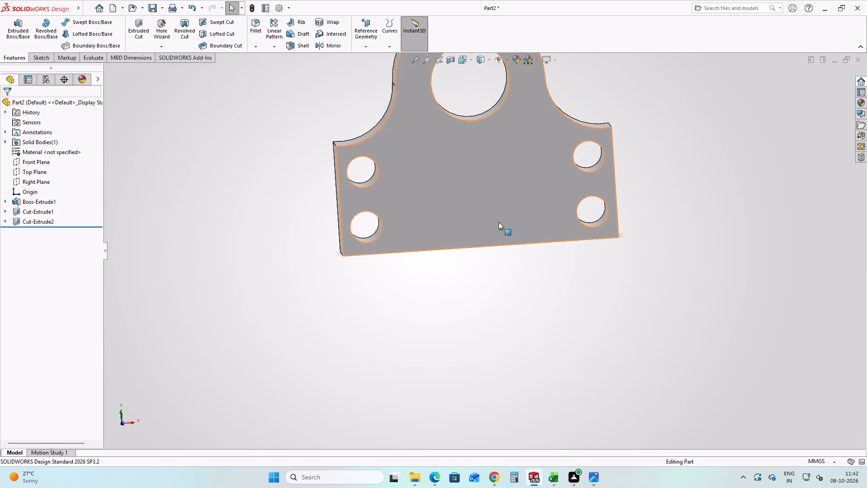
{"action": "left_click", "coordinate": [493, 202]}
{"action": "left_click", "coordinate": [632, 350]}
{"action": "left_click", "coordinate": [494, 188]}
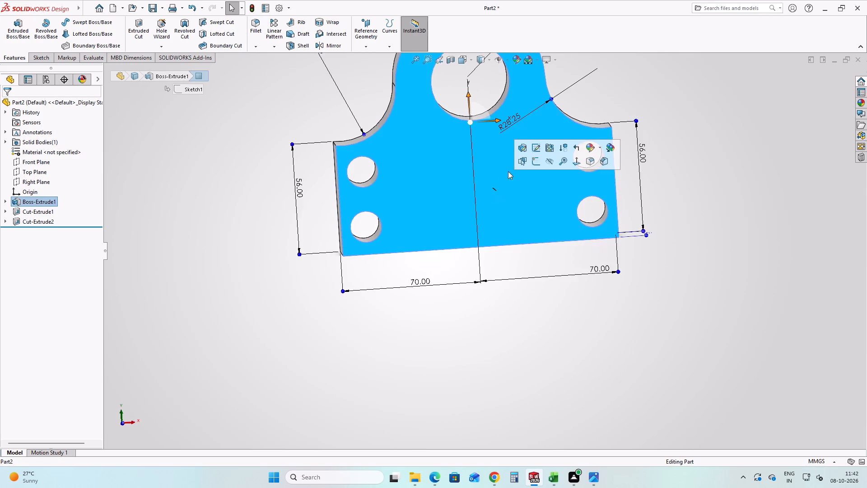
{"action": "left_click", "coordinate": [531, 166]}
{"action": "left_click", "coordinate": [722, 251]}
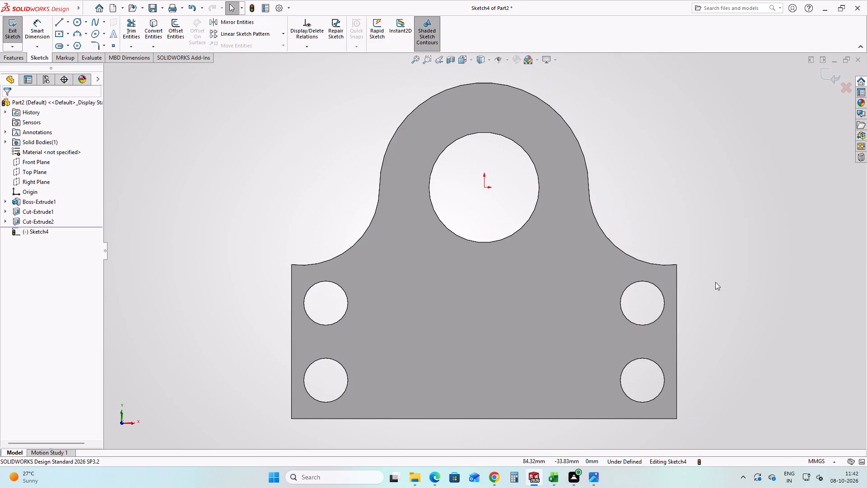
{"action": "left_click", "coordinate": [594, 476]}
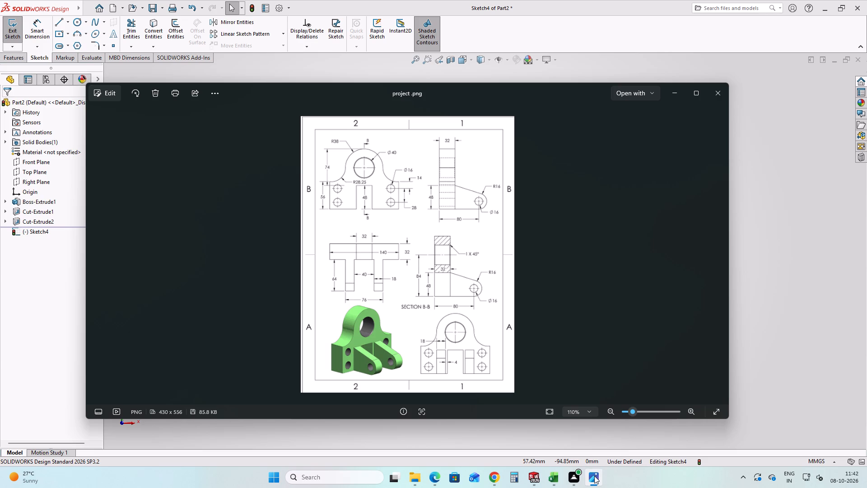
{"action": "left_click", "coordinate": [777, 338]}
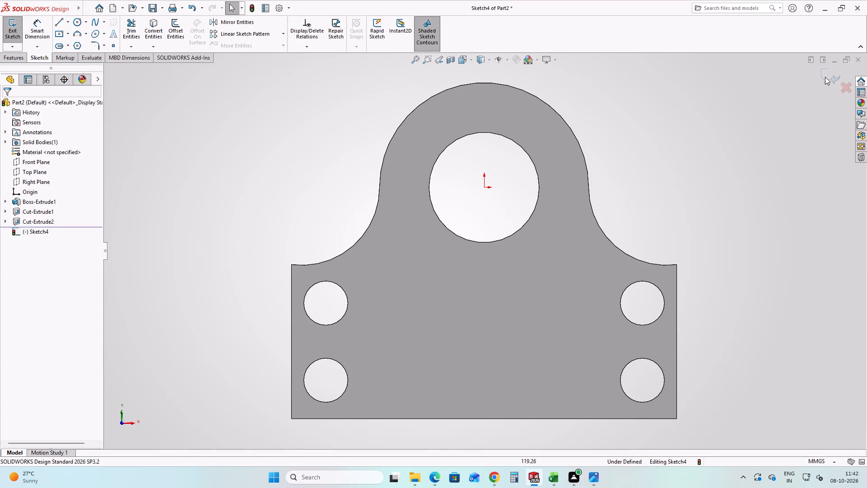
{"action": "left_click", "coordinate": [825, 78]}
Start a new sketch on the flat left end face of the base.
{"action": "middle_click_drag", "start_coordinate": [475, 269], "coordinate": [530, 266]}
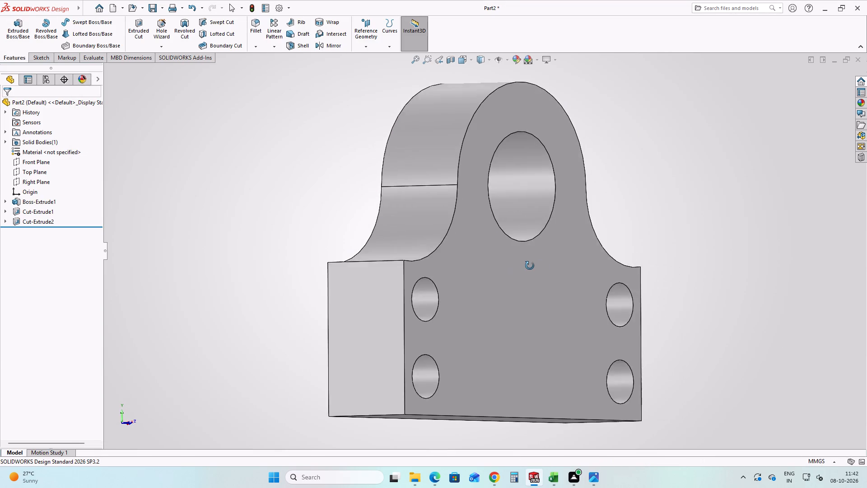
{"action": "middle_click_drag", "start_coordinate": [530, 266], "coordinate": [556, 274]}
{"action": "left_click", "coordinate": [422, 335]}
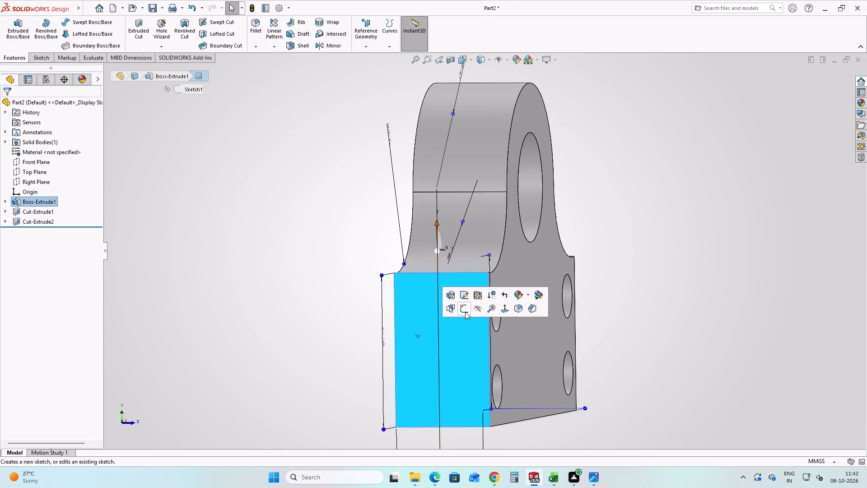
{"action": "left_click", "coordinate": [465, 311]}
{"action": "left_click", "coordinate": [668, 291]}
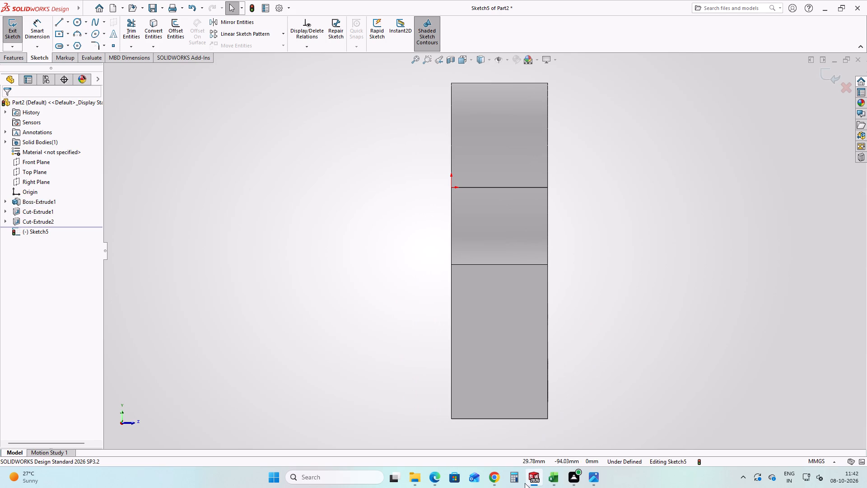
Consult the project.png drawing and calculate 140 − 76, less a further 32, in Calculator before returning to SOLIDWORKS.
{"action": "left_click", "coordinate": [588, 483]}
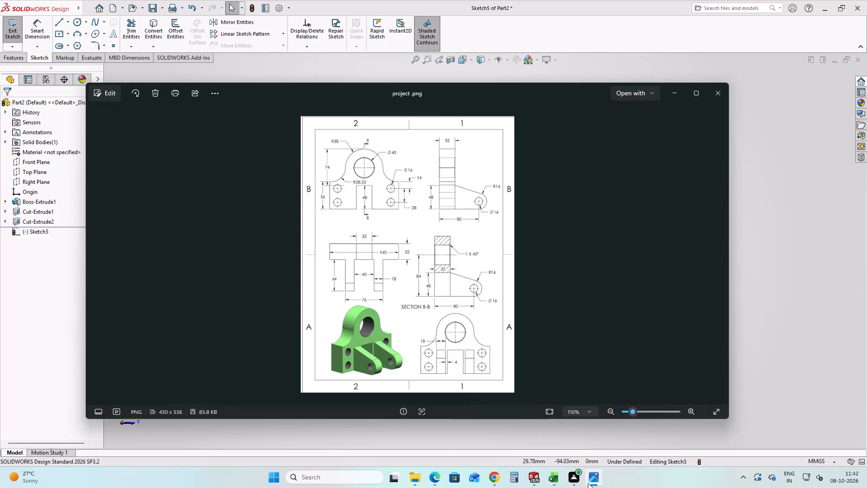
{"action": "left_click", "coordinate": [514, 484]}
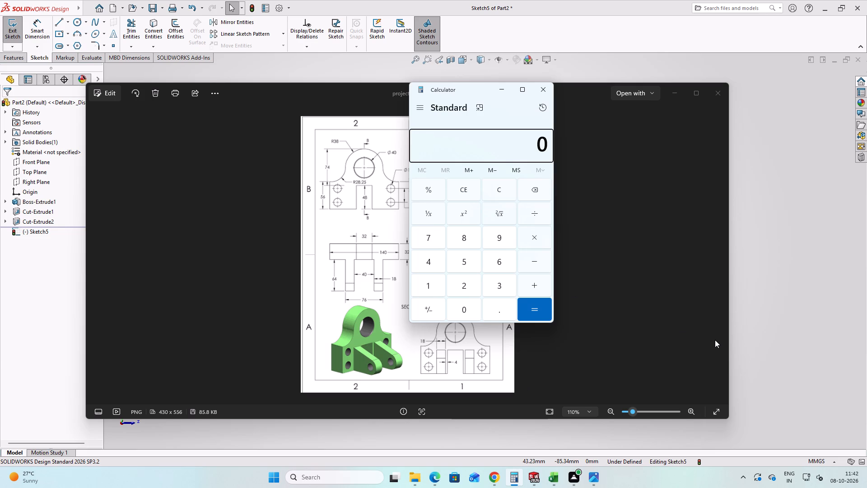
{"action": "type", "text": "17"}
{"action": "key", "text": "BackSpace"}
{"action": "type", "text": "40-"}
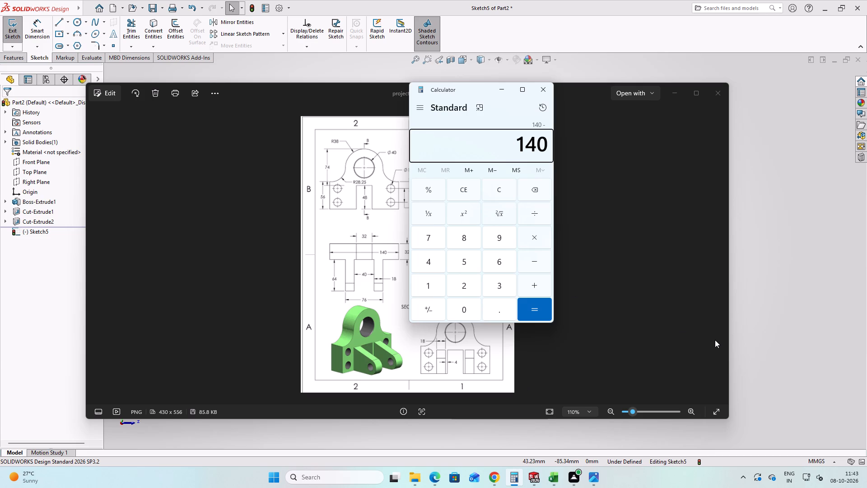
{"action": "key", "text": "7"}
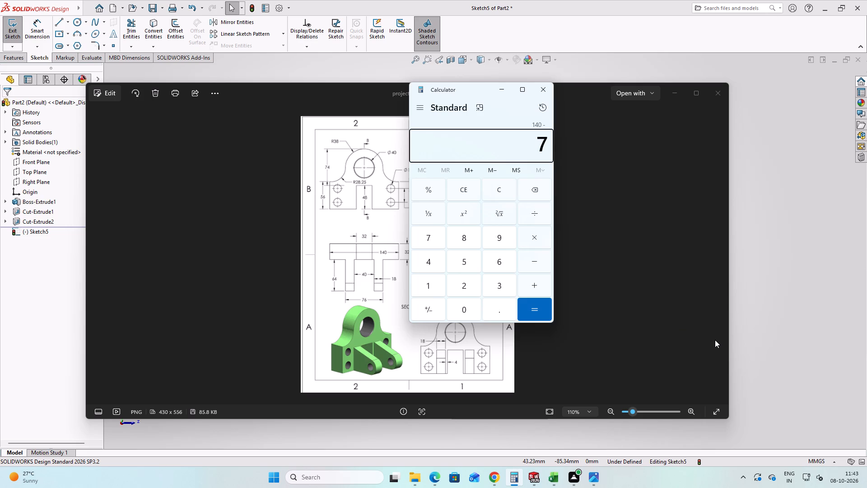
{"action": "key", "text": "6"}
{"action": "key", "text": "Return"}
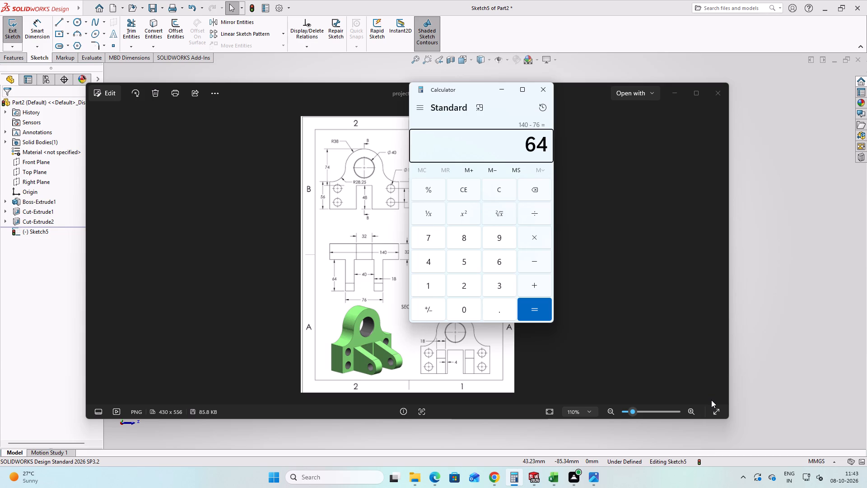
{"action": "key", "text": "minus"}
{"action": "type", "text": "32"}
{"action": "key", "text": "Return"}
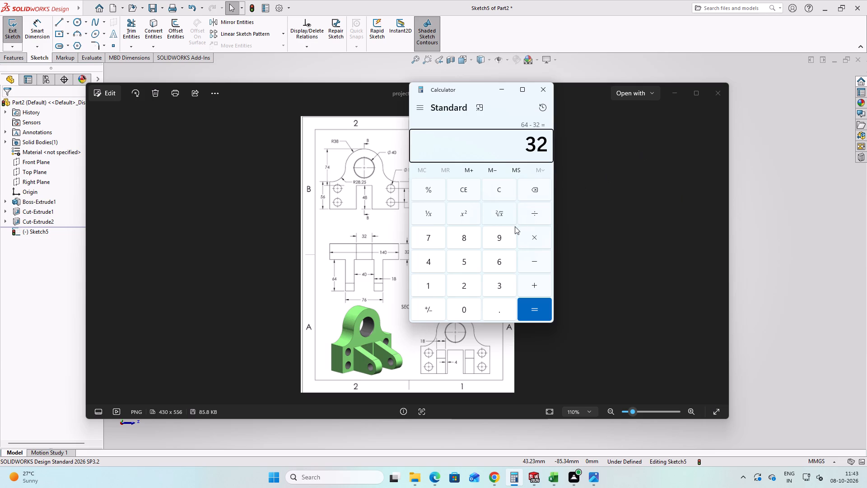
{"action": "left_click", "coordinate": [550, 92]}
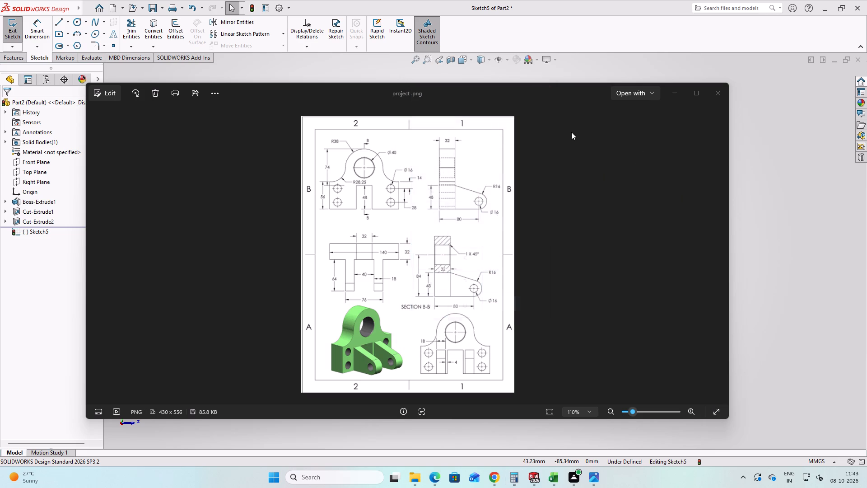
{"action": "left_click", "coordinate": [761, 164]}
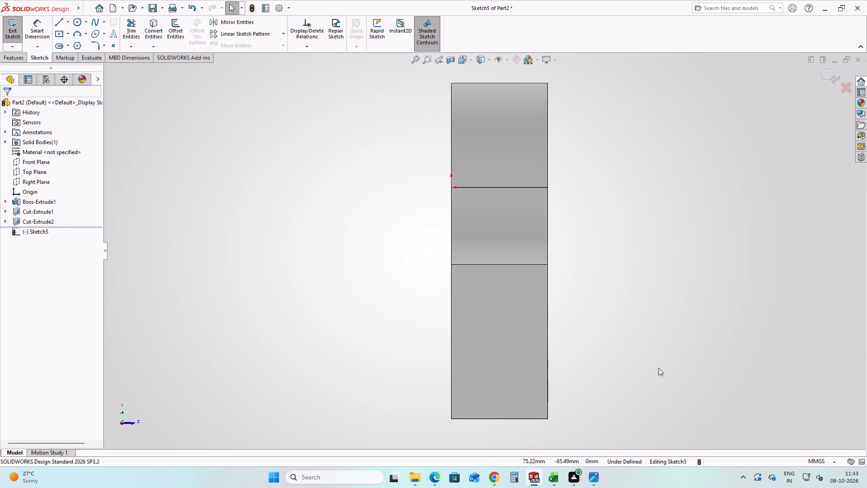
Exit the empty sketch on the base's end face without drawing anything.
{"action": "left_click", "coordinate": [826, 75]}
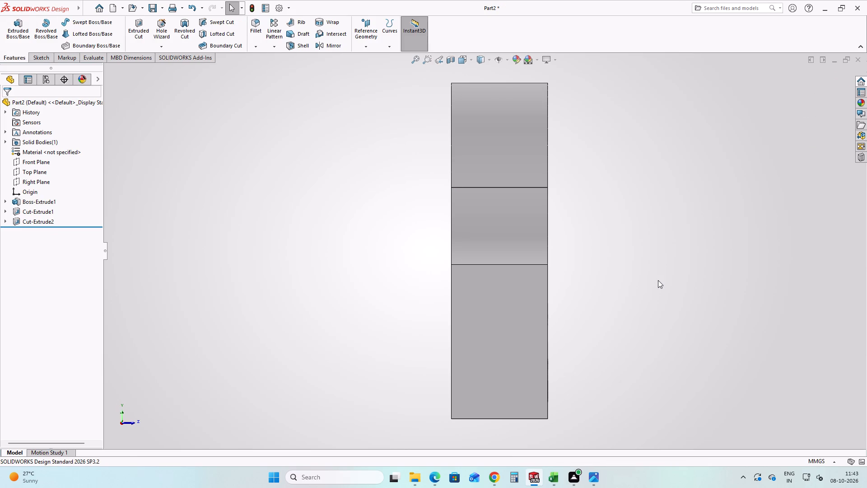
{"action": "middle_click", "coordinate": [660, 280]}
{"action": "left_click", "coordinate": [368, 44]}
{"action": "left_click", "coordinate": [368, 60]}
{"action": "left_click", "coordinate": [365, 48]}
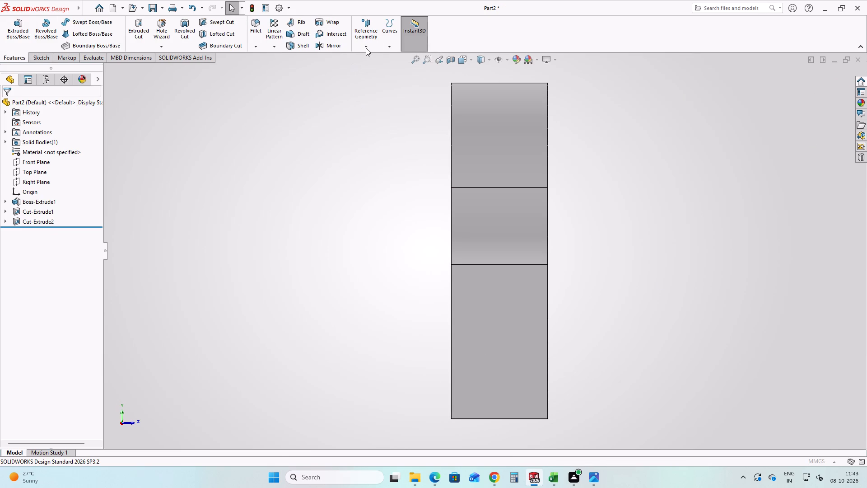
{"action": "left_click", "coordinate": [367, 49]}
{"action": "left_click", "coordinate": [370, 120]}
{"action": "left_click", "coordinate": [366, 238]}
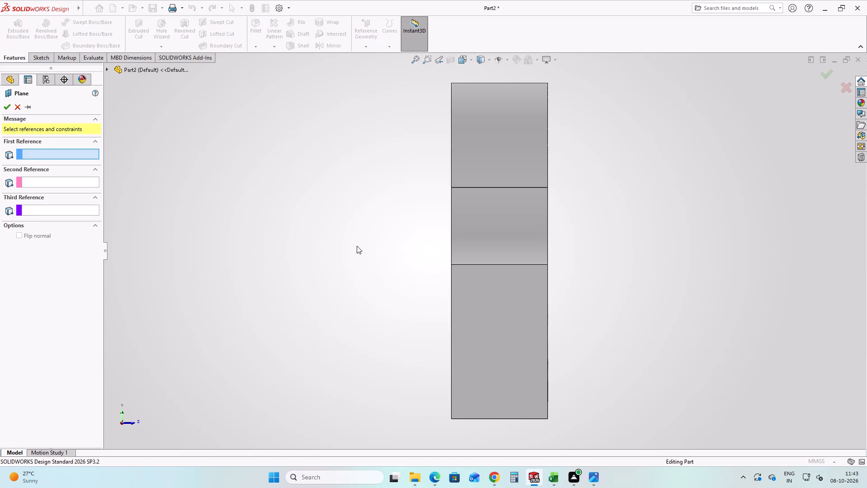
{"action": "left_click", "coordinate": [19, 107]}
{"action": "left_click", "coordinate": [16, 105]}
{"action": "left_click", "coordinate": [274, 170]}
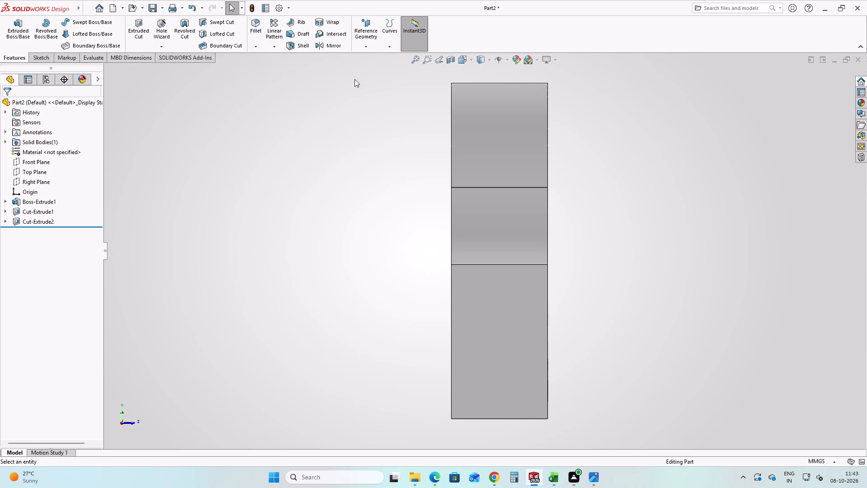
Create a reference plane parallel to the Right Plane at an offset of 32 mm.
{"action": "left_click", "coordinate": [369, 48]}
{"action": "left_click", "coordinate": [368, 61]}
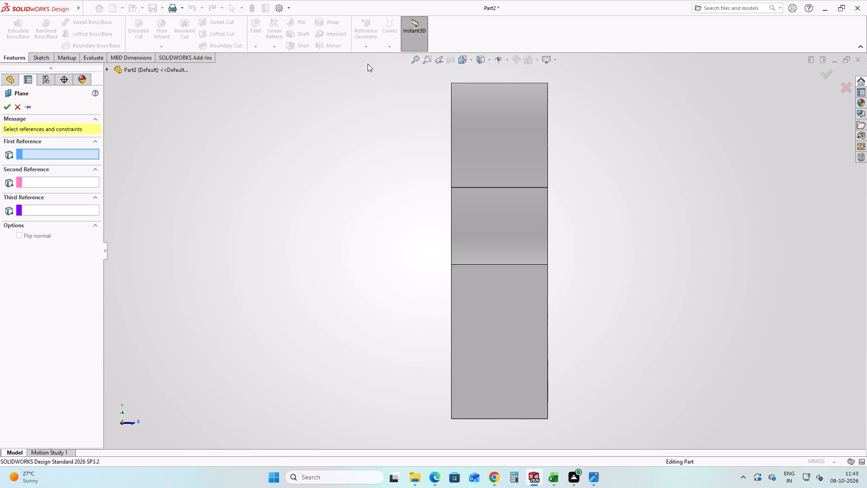
{"action": "left_click", "coordinate": [107, 69]}
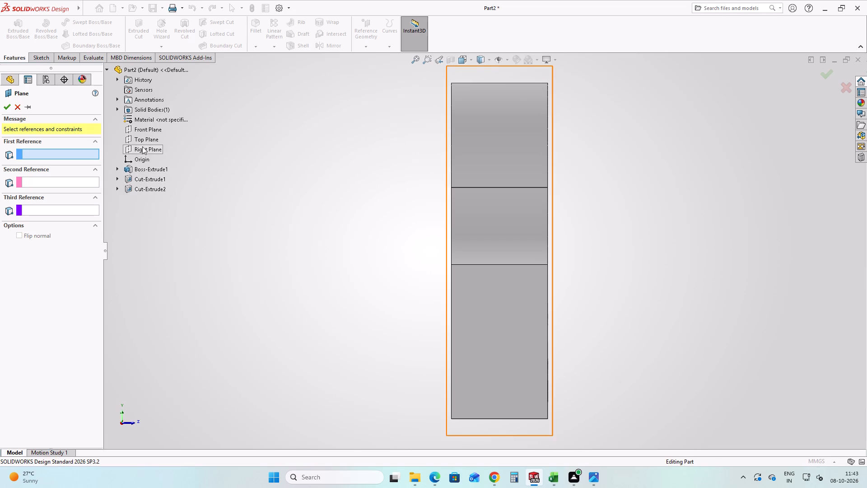
{"action": "middle_click_drag", "start_coordinate": [604, 276], "coordinate": [567, 283]}
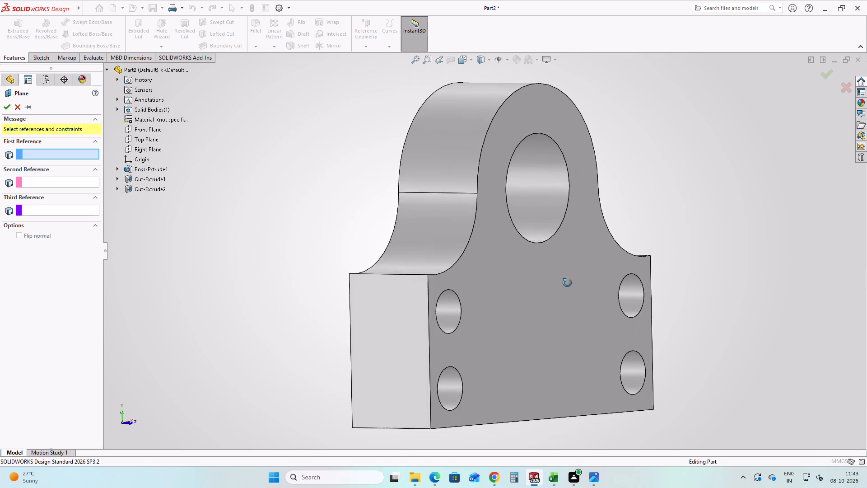
{"action": "middle_click_drag", "start_coordinate": [567, 283], "coordinate": [560, 282]}
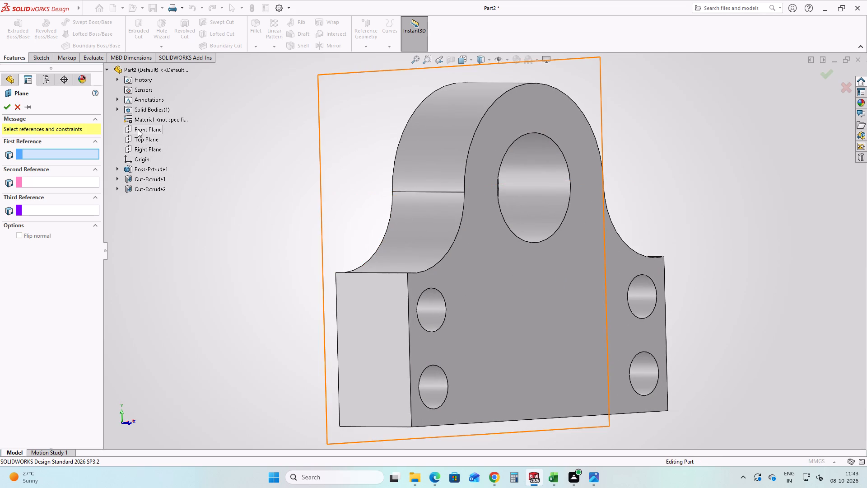
{"action": "left_click", "coordinate": [141, 153]}
{"action": "middle_click_drag", "start_coordinate": [434, 235], "coordinate": [525, 233]}
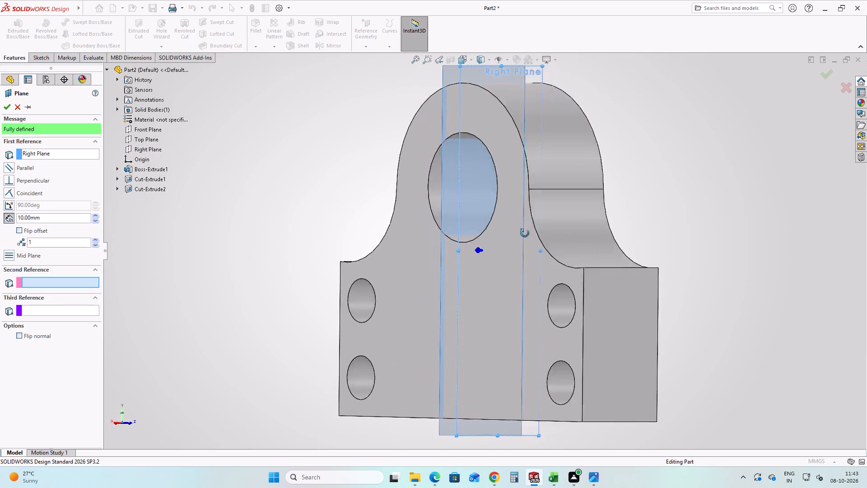
{"action": "middle_click_drag", "start_coordinate": [525, 233], "coordinate": [556, 259]}
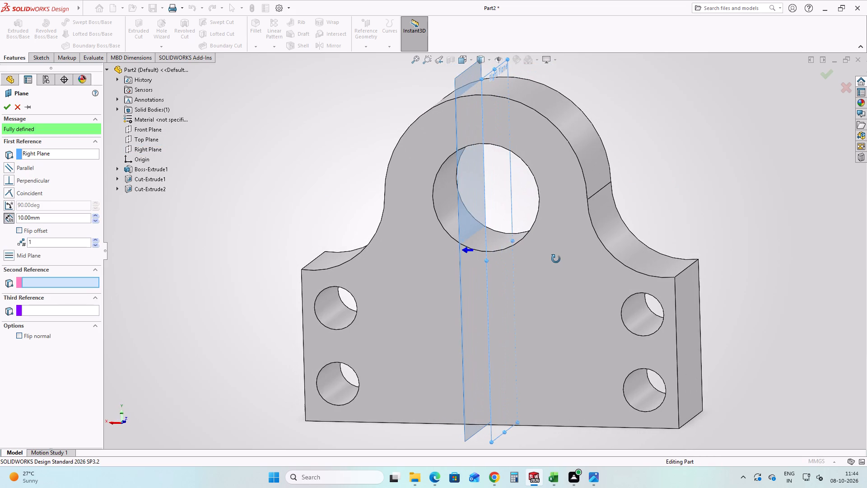
{"action": "middle_click_drag", "start_coordinate": [556, 259], "coordinate": [570, 259]}
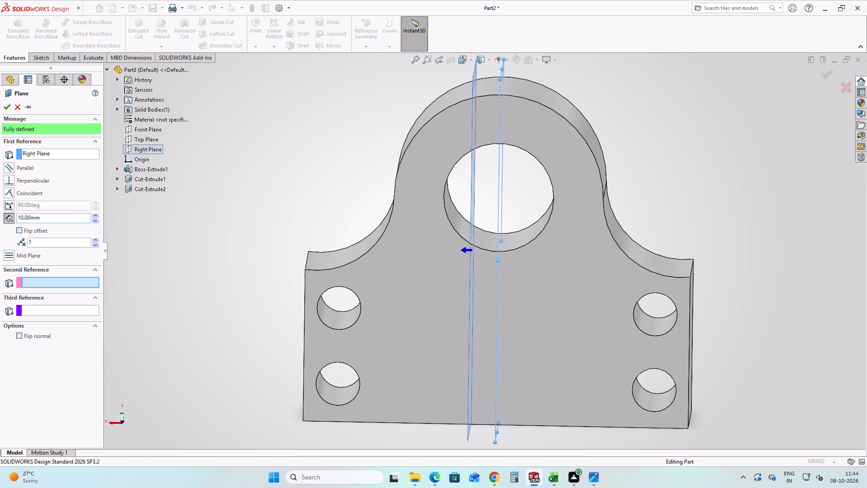
{"action": "left_click_drag", "start_coordinate": [72, 216], "coordinate": [0, 218]}
{"action": "type", "text": "32"}
{"action": "key", "text": "Return"}
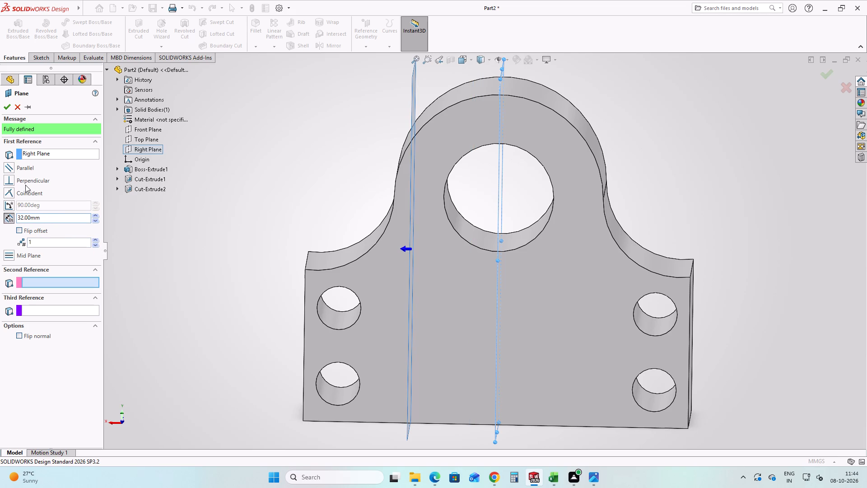
{"action": "left_click", "coordinate": [7, 109]}
{"action": "left_click", "coordinate": [300, 185]}
Start a new sketch on the reference plane offset 32 mm from the Right Plane.
{"action": "middle_click_drag", "start_coordinate": [376, 235], "coordinate": [495, 267]}
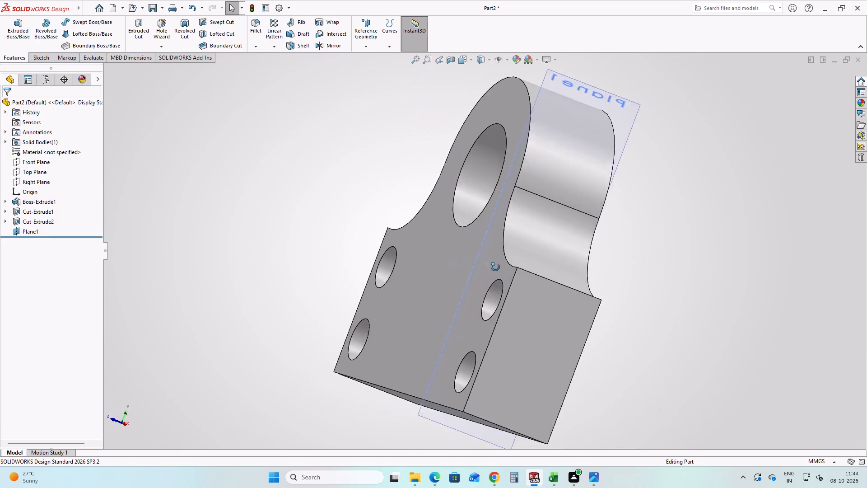
{"action": "middle_click_drag", "start_coordinate": [495, 267], "coordinate": [504, 281]}
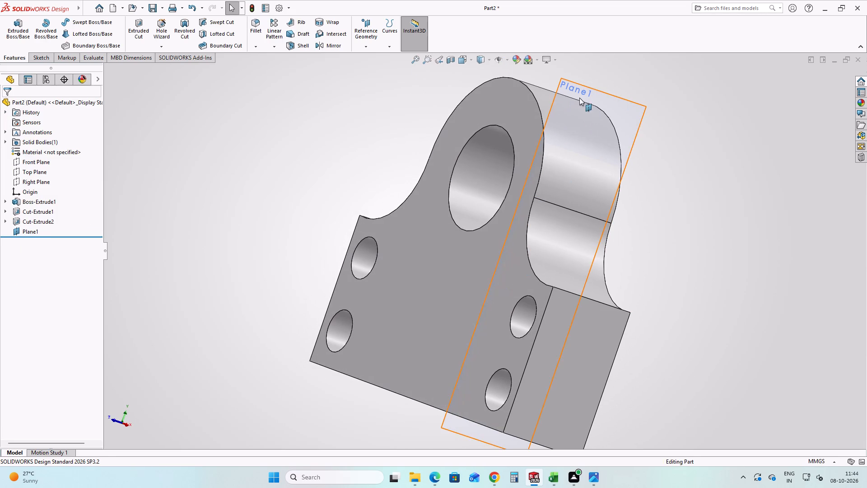
{"action": "left_click", "coordinate": [578, 97]}
{"action": "left_click", "coordinate": [573, 98]}
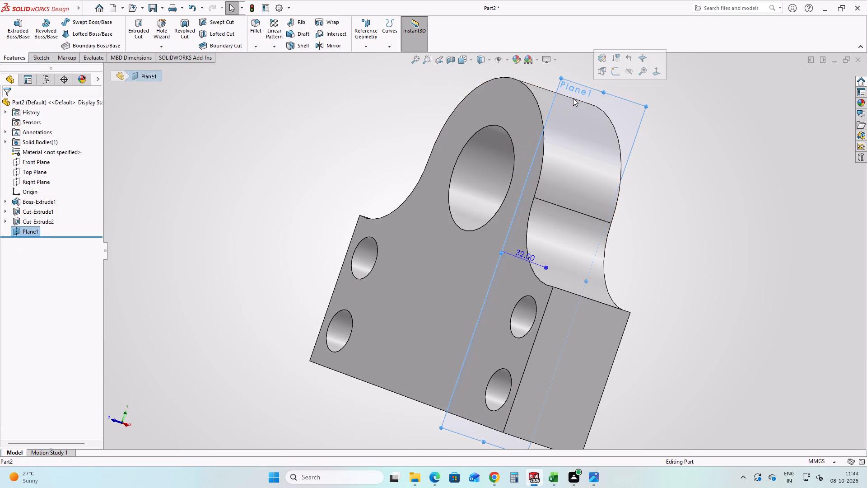
{"action": "left_click", "coordinate": [615, 75]}
{"action": "left_click", "coordinate": [648, 180]}
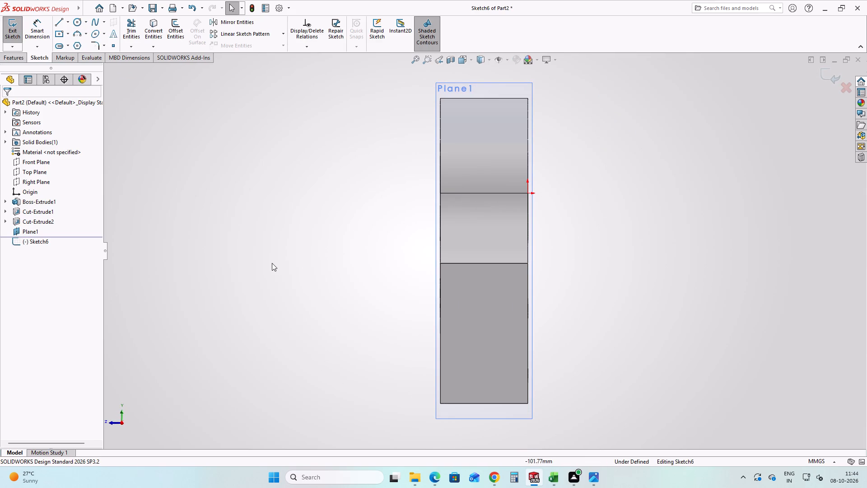
{"action": "left_click", "coordinate": [272, 263]}
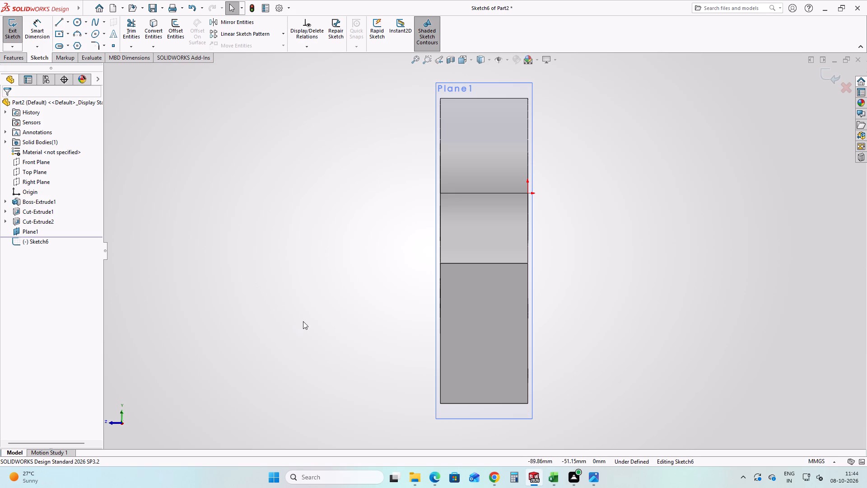
{"action": "left_click", "coordinate": [302, 326]}
Examine the lug's side profile, spacing and thickness dimensions in the project.png drawing and return to the sketch.
{"action": "left_click", "coordinate": [596, 483]}
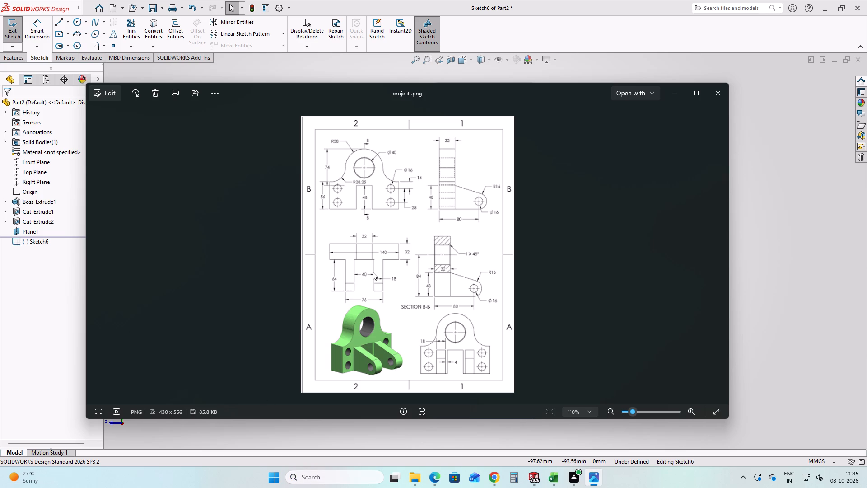
{"action": "scroll", "coordinate": [373, 272], "scroll_direction": "up", "scroll_amount": 2}
{"action": "scroll", "coordinate": [373, 272], "scroll_direction": "down", "scroll_amount": 1}
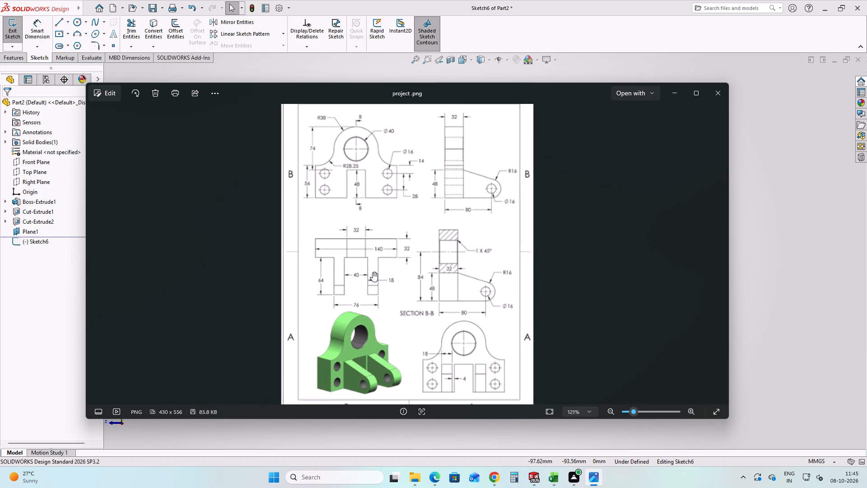
{"action": "scroll", "coordinate": [373, 272], "scroll_direction": "down", "scroll_amount": 3}
{"action": "scroll", "coordinate": [455, 258], "scroll_direction": "up", "scroll_amount": 4}
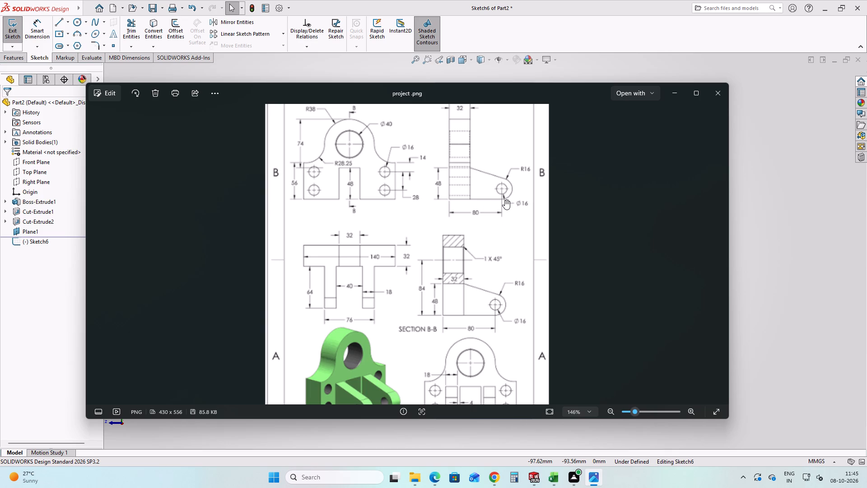
{"action": "left_click", "coordinate": [670, 97]}
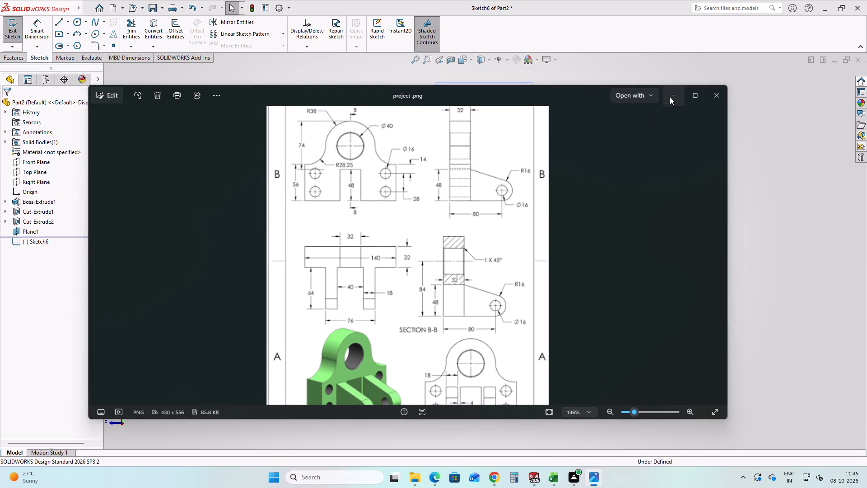
{"action": "left_click", "coordinate": [285, 253]}
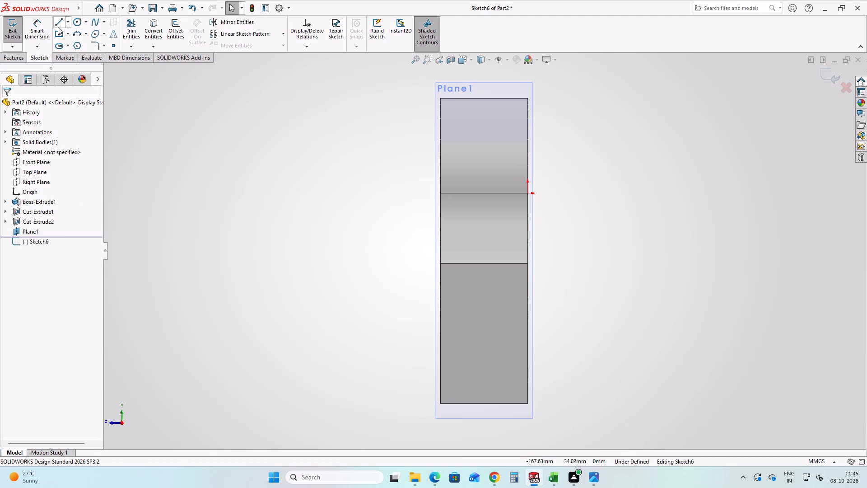
Sketch a vertical line about 58 mm long up the base's lug-side edge, starting at its bottom corner.
{"action": "left_click", "coordinate": [58, 25]}
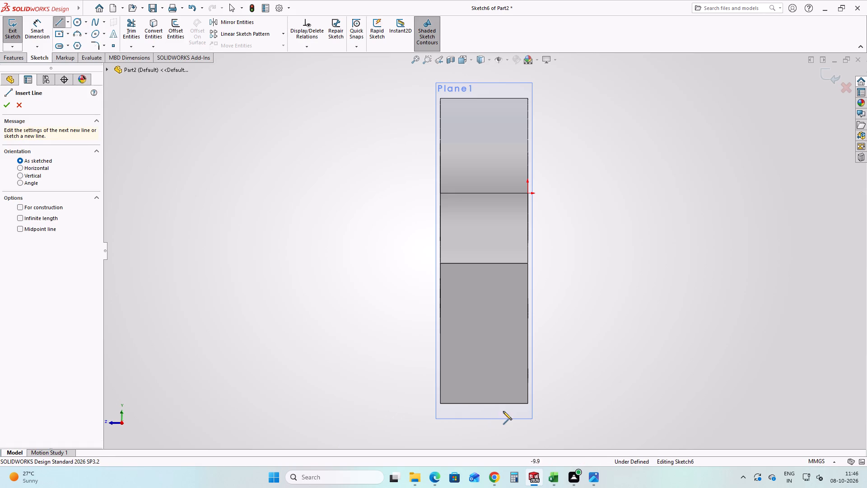
{"action": "left_click", "coordinate": [529, 404]}
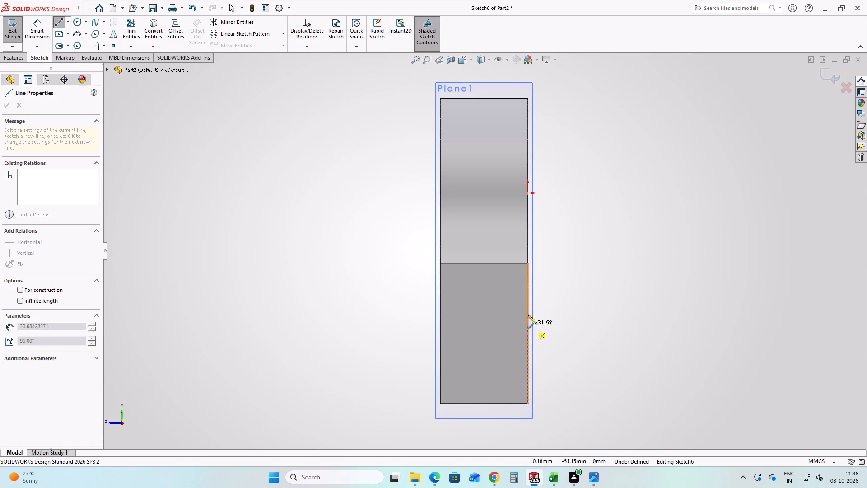
{"action": "left_click", "coordinate": [528, 257]}
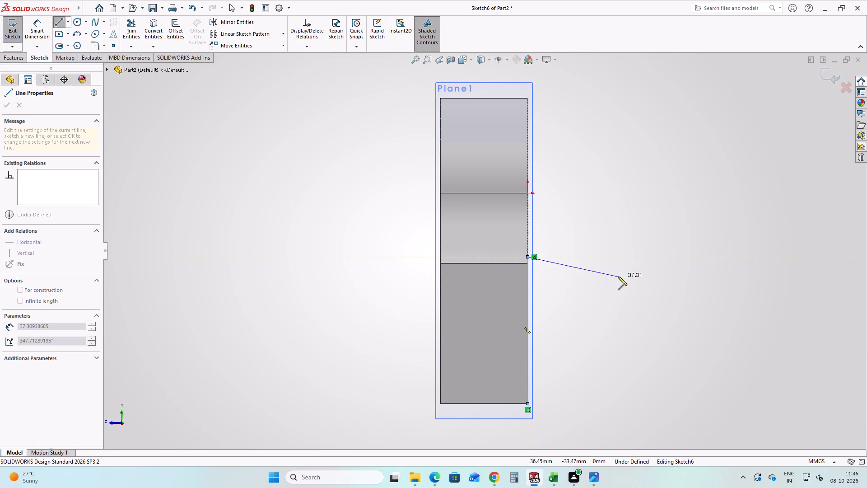
{"action": "key", "text": "Escape"}
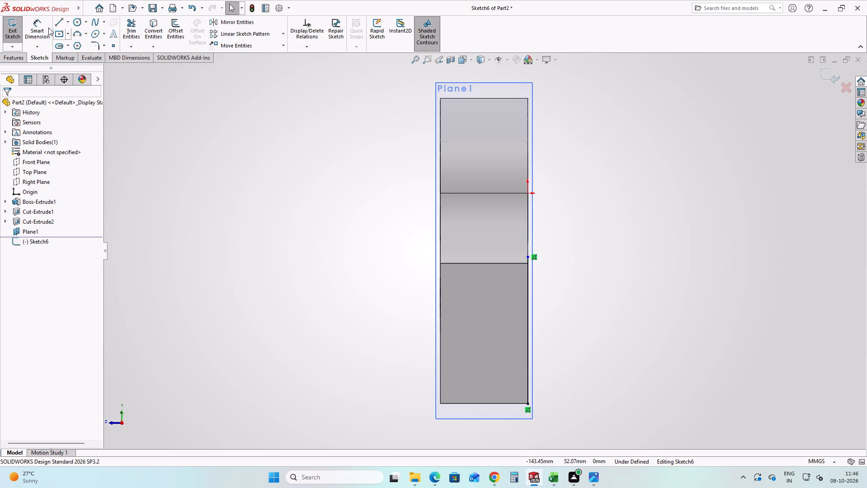
Dimension the vertical line's length as 48 mm, checking the value against the project.png drawing.
{"action": "left_click", "coordinate": [46, 28]}
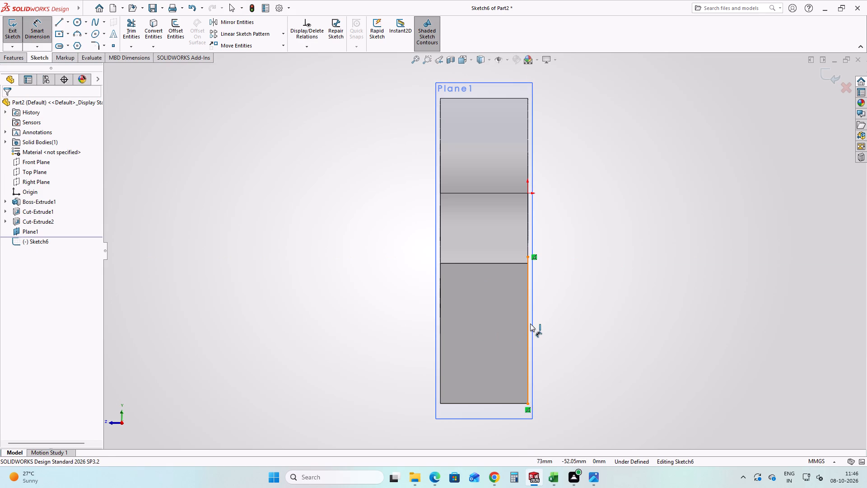
{"action": "left_click", "coordinate": [530, 324]}
{"action": "left_click", "coordinate": [373, 306]}
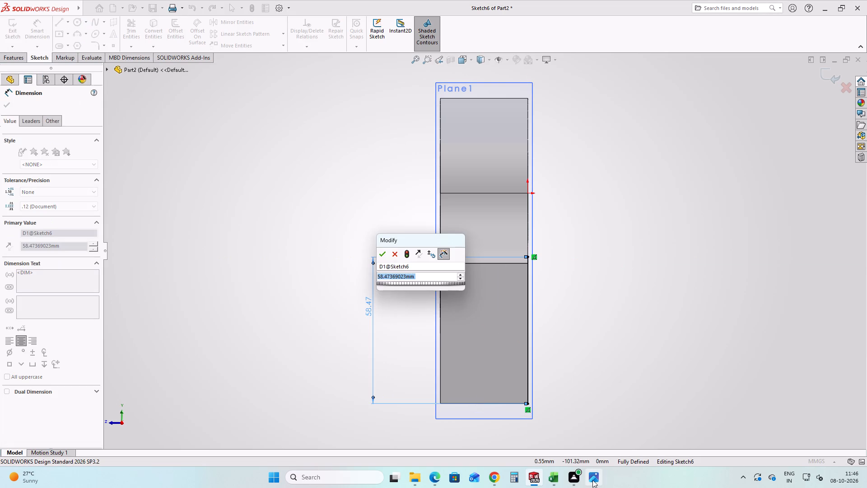
{"action": "left_click", "coordinate": [592, 480]}
{"action": "left_click", "coordinate": [592, 480]}
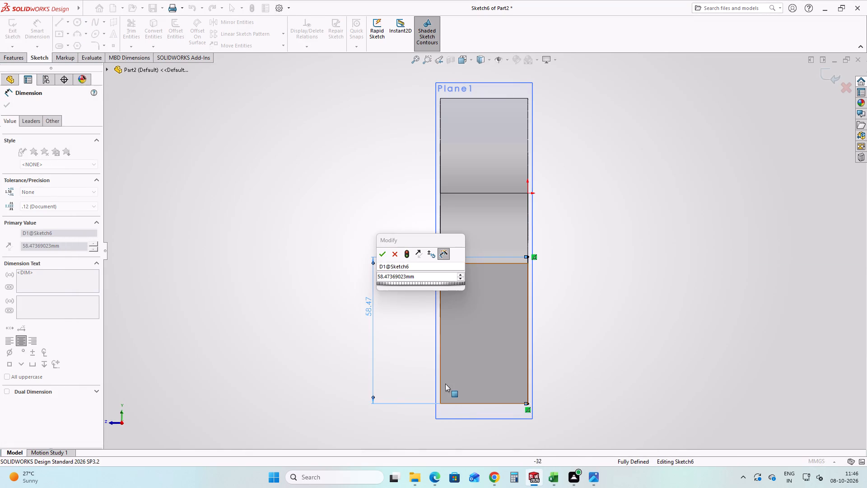
{"action": "left_click", "coordinate": [406, 275]}
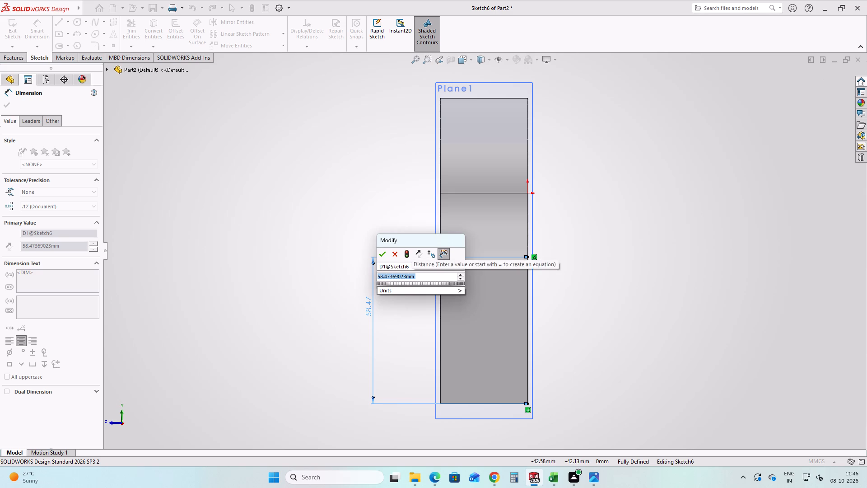
{"action": "type", "text": "48"}
{"action": "key", "text": "Return"}
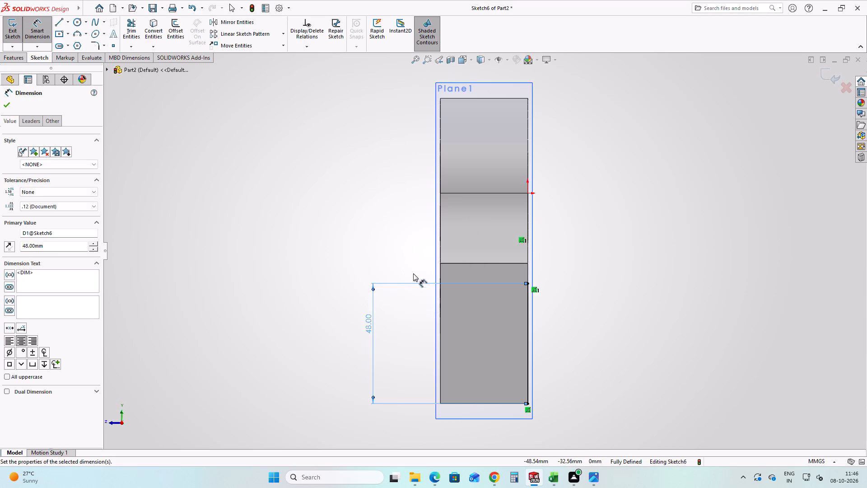
{"action": "left_click", "coordinate": [274, 319]}
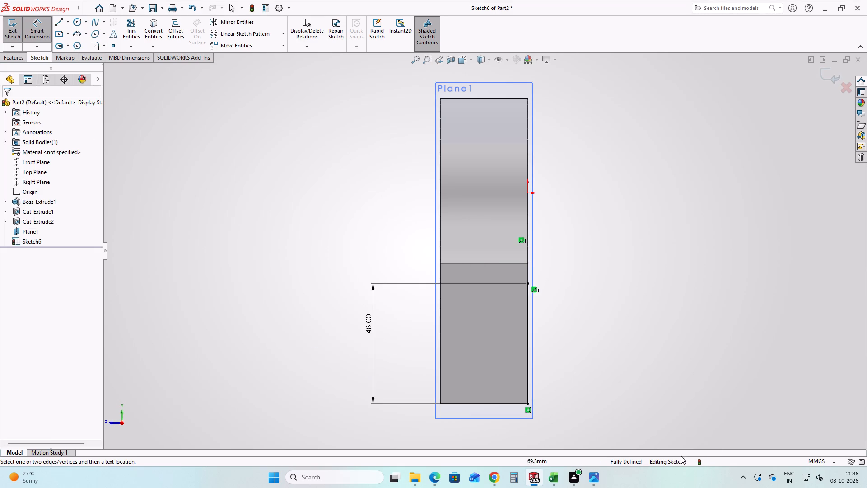
Sketch a circle with a radius of about 5.7 mm in the open space beyond the 48 mm line.
{"action": "left_click", "coordinate": [597, 479]}
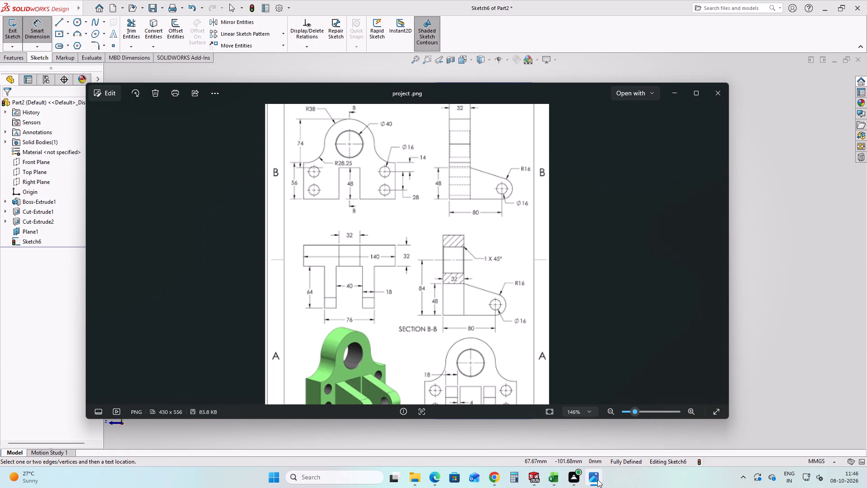
{"action": "left_click", "coordinate": [597, 479]}
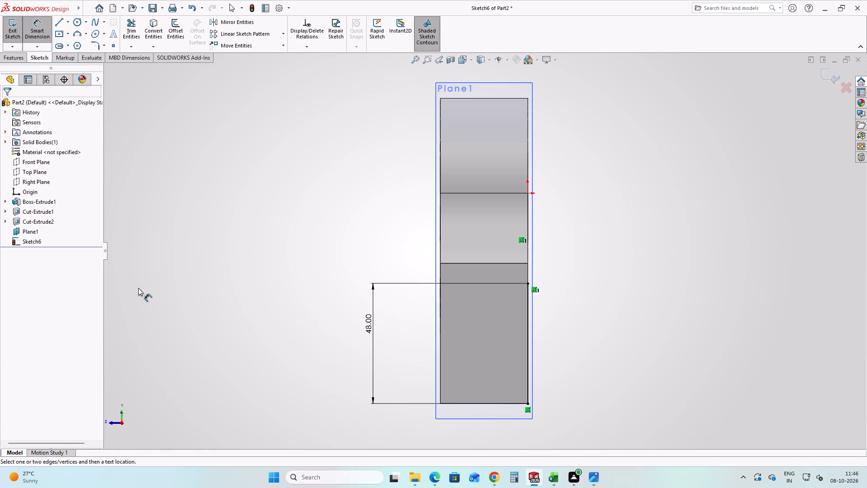
{"action": "left_click", "coordinate": [250, 352]}
{"action": "left_click", "coordinate": [74, 20]}
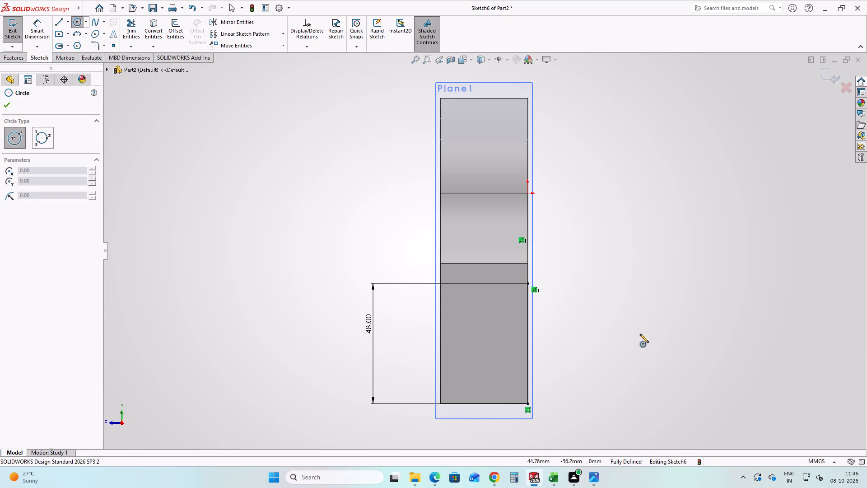
{"action": "left_click", "coordinate": [683, 348]}
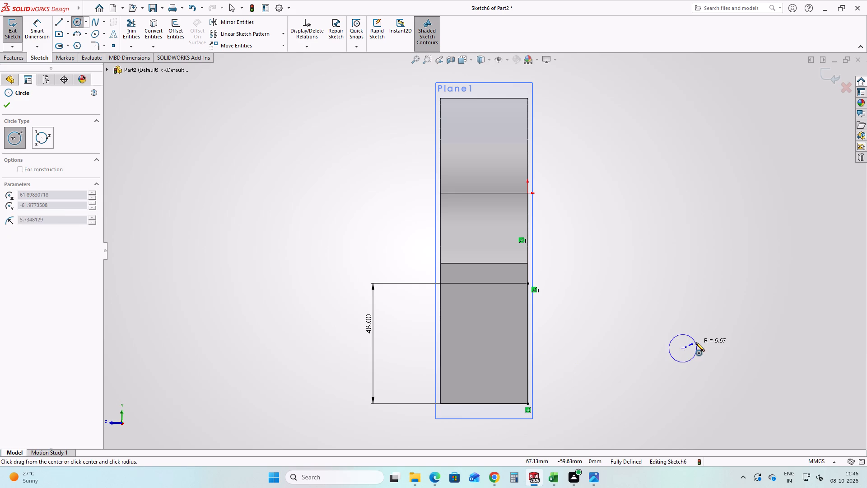
{"action": "left_click", "coordinate": [696, 343]}
{"action": "key", "text": "Escape"}
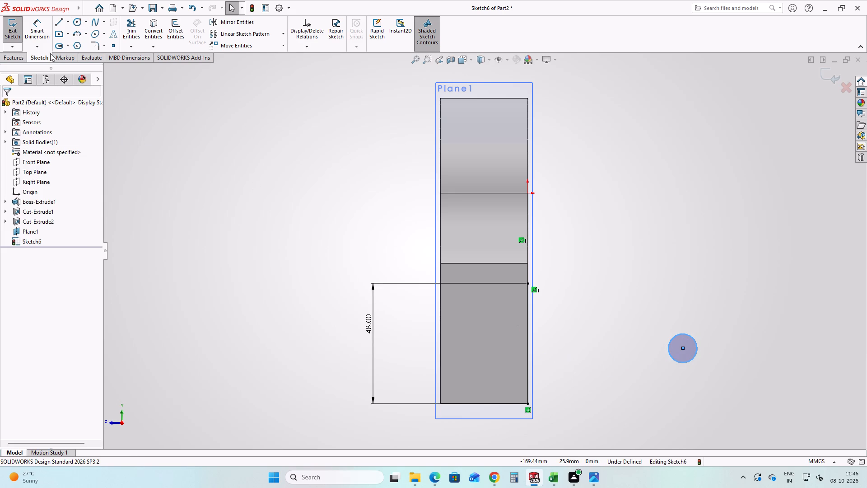
Dimension the circle's centre 80 mm horizontally from the base's far vertical edge, as given in project.png.
{"action": "left_click", "coordinate": [38, 28]}
{"action": "left_click", "coordinate": [588, 481]}
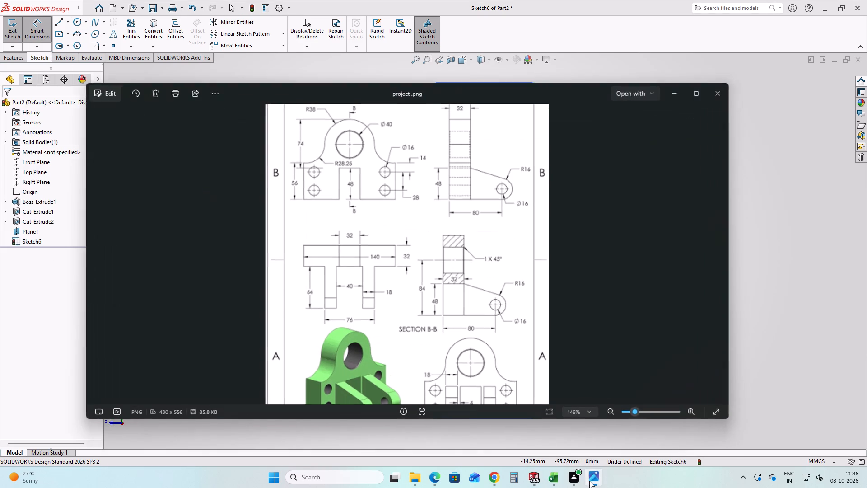
{"action": "left_click", "coordinate": [591, 480]}
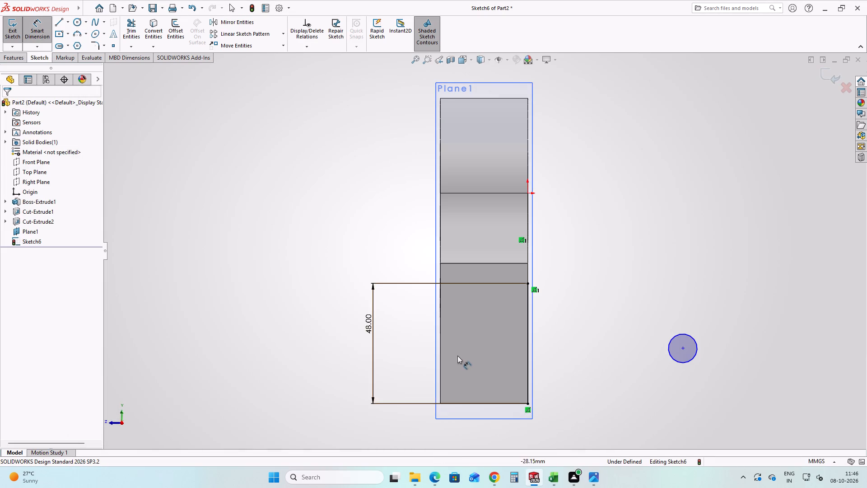
{"action": "left_click", "coordinate": [440, 342]}
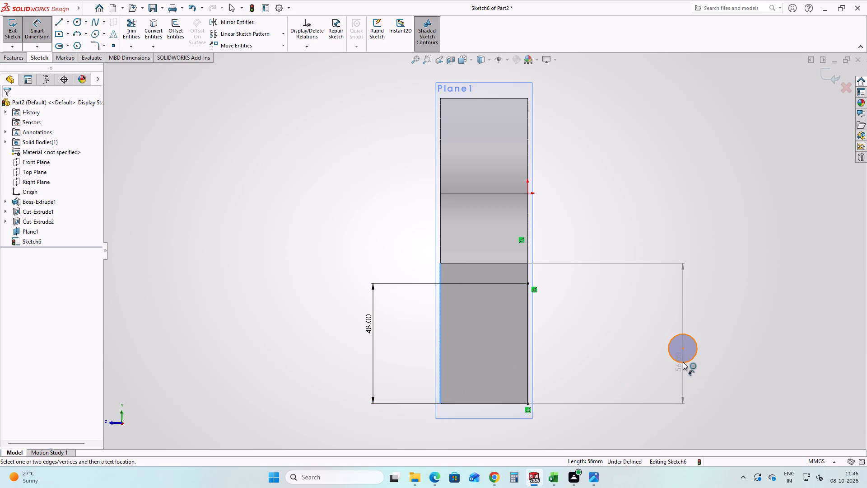
{"action": "left_click", "coordinate": [683, 362]}
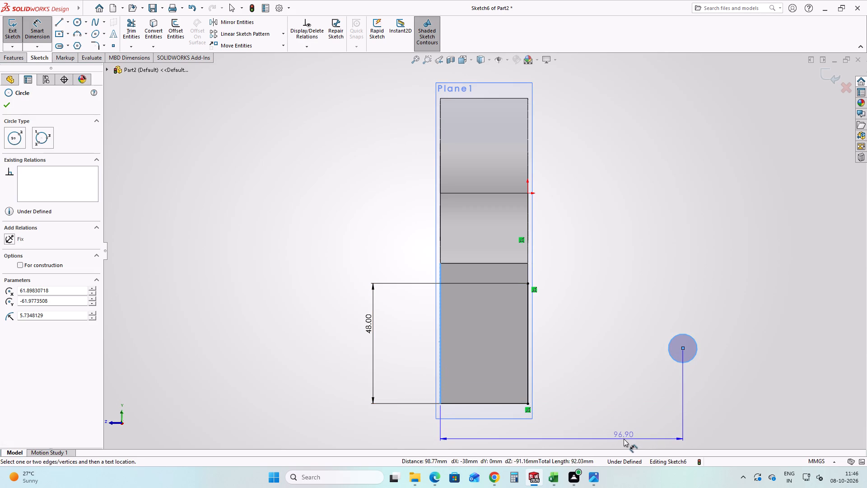
{"action": "left_click", "coordinate": [624, 439]}
{"action": "left_click", "coordinate": [596, 475]}
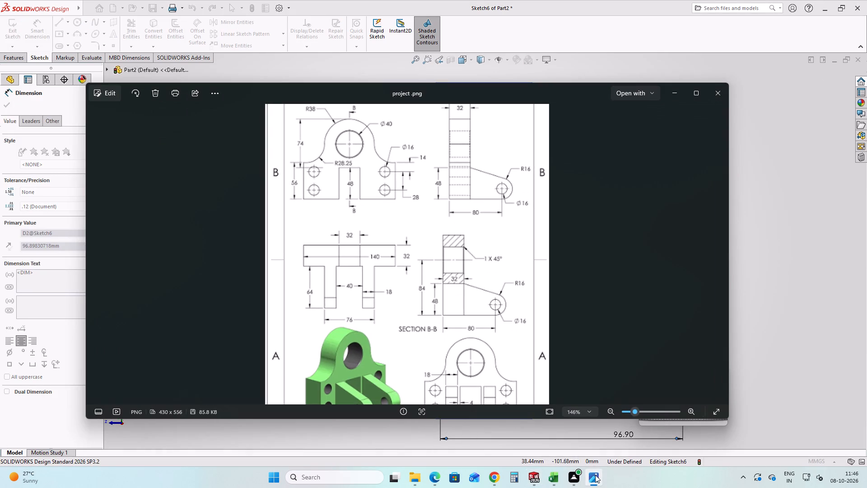
{"action": "left_click", "coordinate": [595, 475]}
{"action": "left_click", "coordinate": [671, 413]}
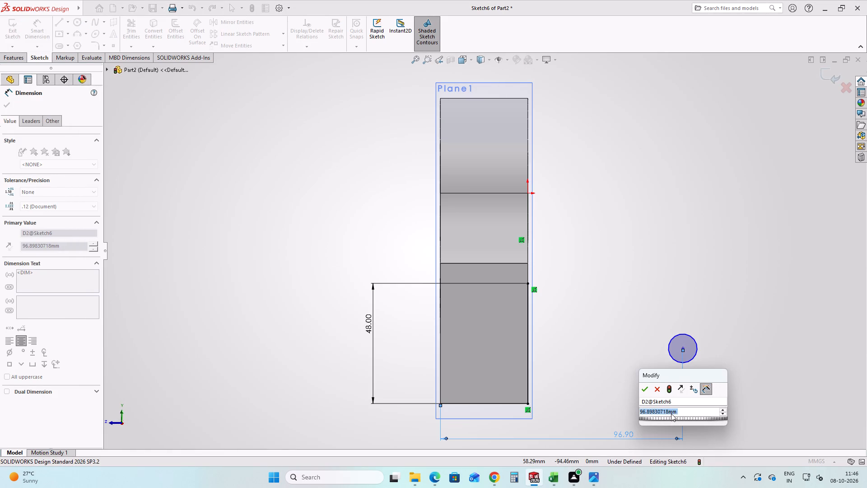
{"action": "key", "text": "8"}
{"action": "key", "text": "0"}
{"action": "key", "text": "Return"}
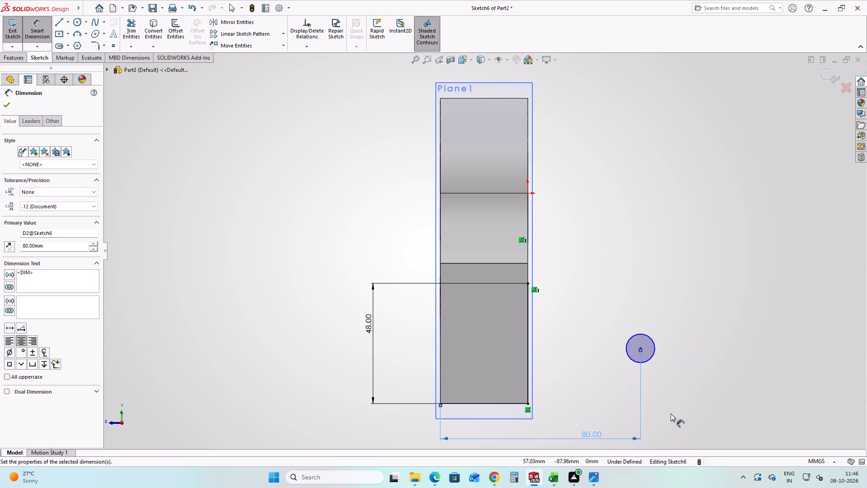
{"action": "left_click", "coordinate": [699, 370]}
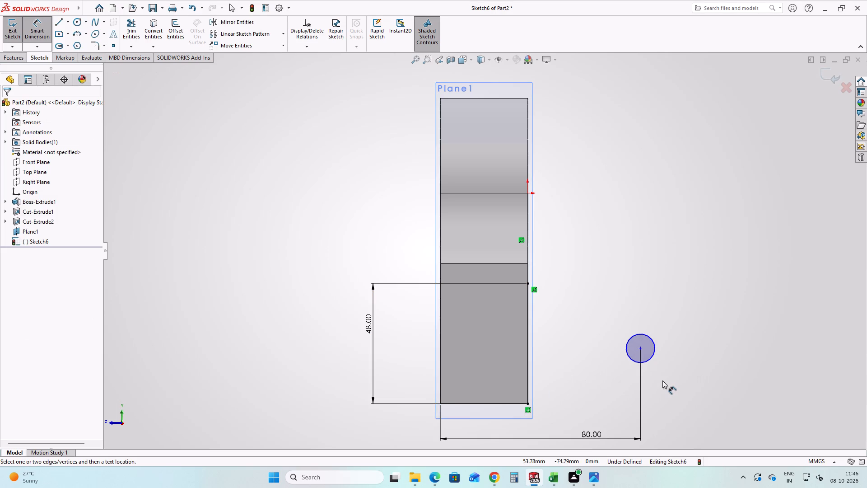
{"action": "key", "text": "Escape"}
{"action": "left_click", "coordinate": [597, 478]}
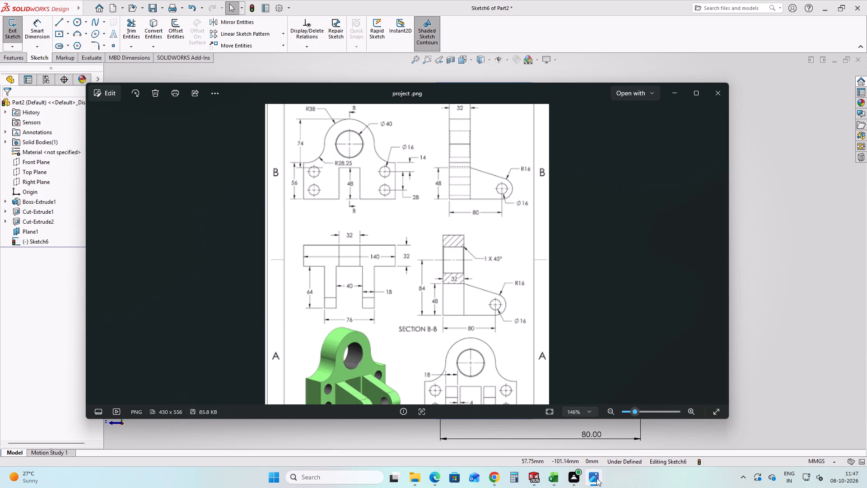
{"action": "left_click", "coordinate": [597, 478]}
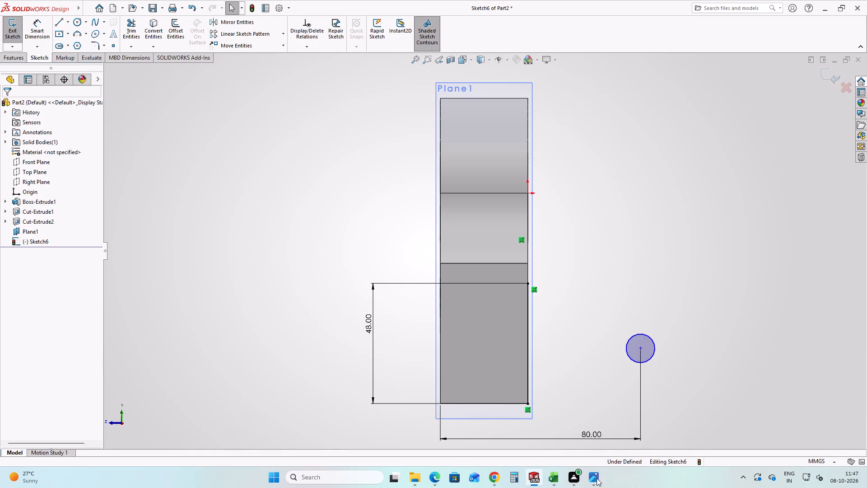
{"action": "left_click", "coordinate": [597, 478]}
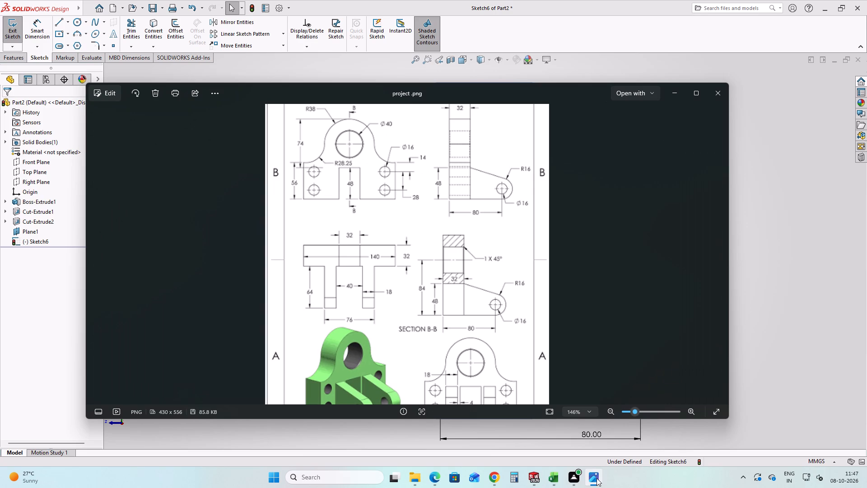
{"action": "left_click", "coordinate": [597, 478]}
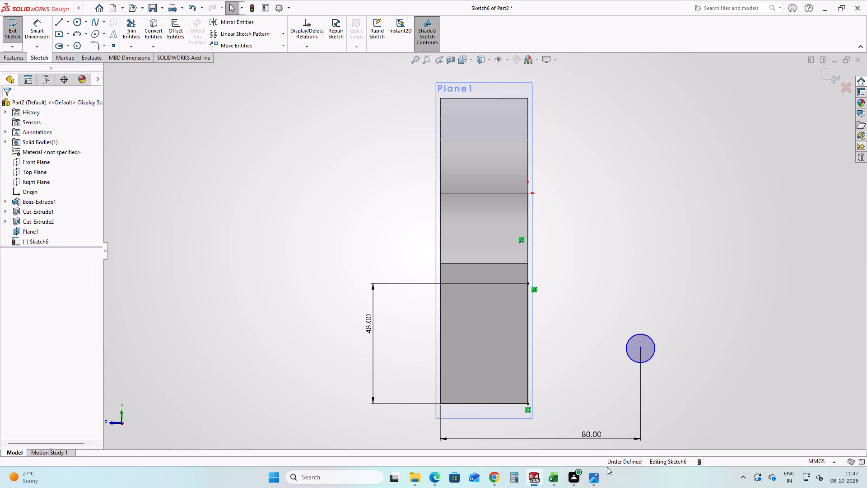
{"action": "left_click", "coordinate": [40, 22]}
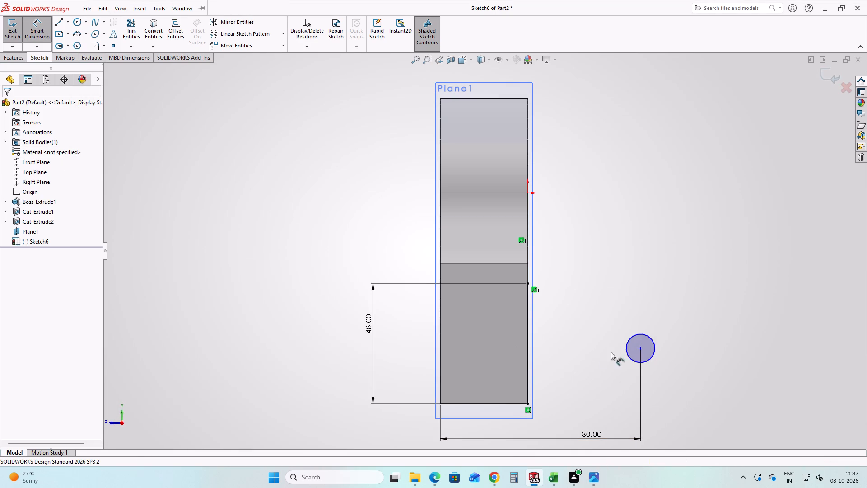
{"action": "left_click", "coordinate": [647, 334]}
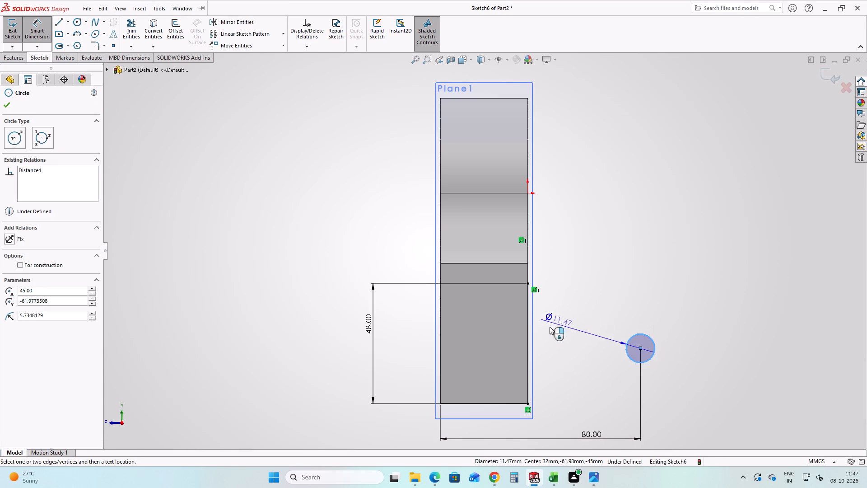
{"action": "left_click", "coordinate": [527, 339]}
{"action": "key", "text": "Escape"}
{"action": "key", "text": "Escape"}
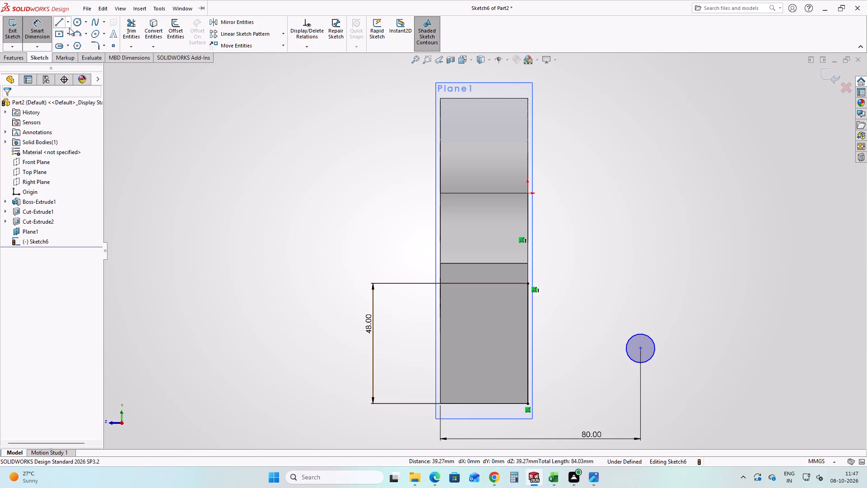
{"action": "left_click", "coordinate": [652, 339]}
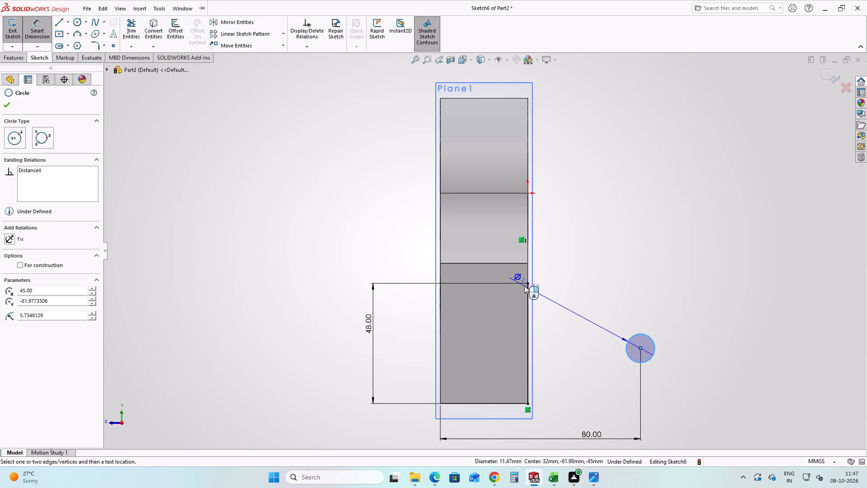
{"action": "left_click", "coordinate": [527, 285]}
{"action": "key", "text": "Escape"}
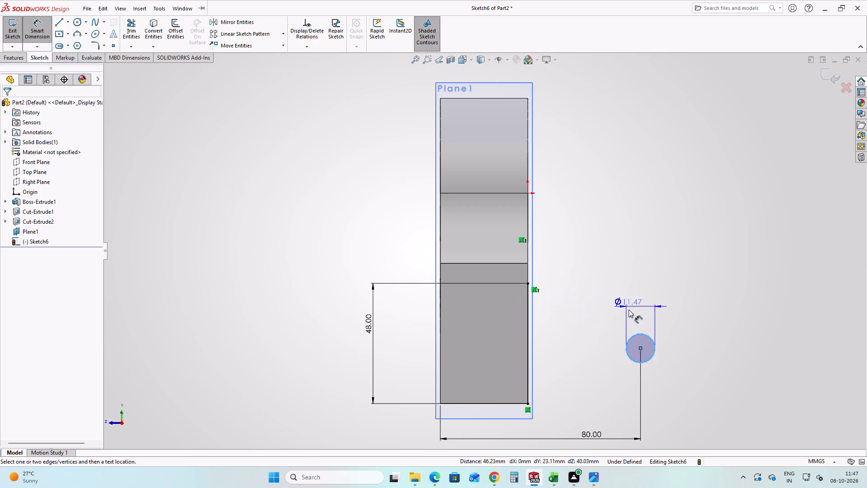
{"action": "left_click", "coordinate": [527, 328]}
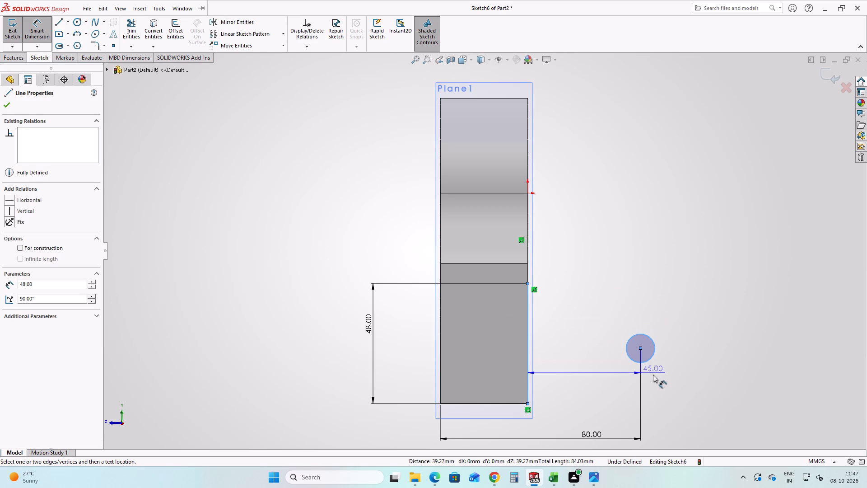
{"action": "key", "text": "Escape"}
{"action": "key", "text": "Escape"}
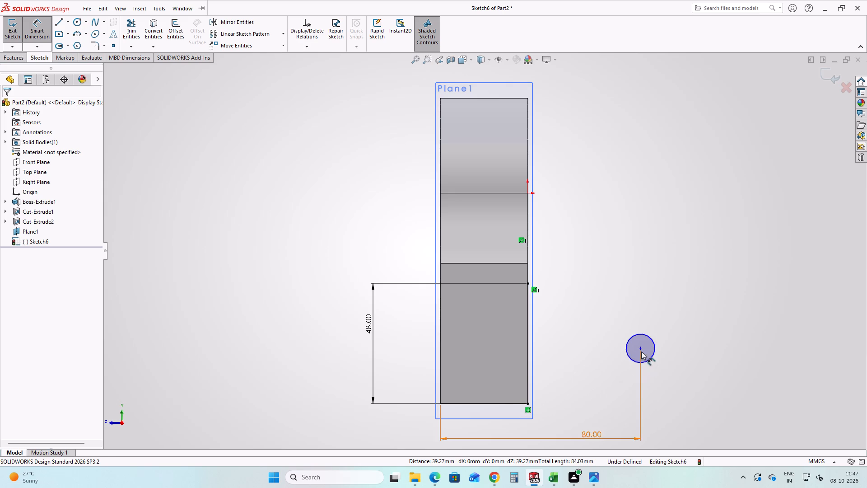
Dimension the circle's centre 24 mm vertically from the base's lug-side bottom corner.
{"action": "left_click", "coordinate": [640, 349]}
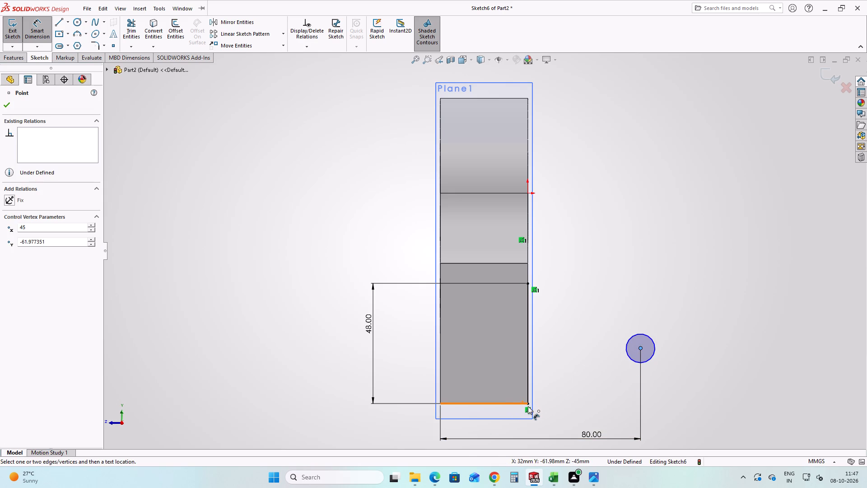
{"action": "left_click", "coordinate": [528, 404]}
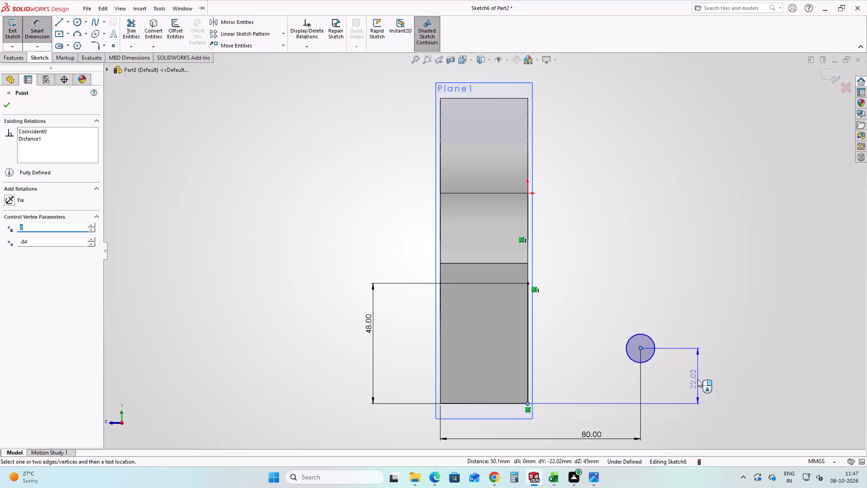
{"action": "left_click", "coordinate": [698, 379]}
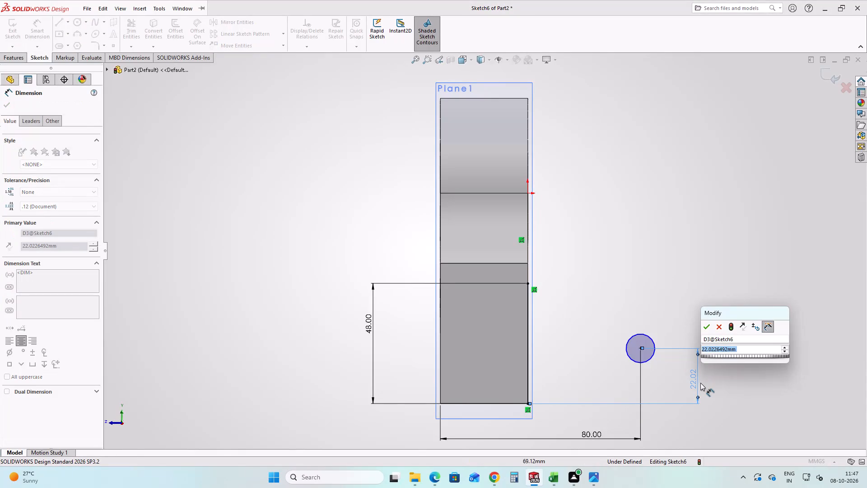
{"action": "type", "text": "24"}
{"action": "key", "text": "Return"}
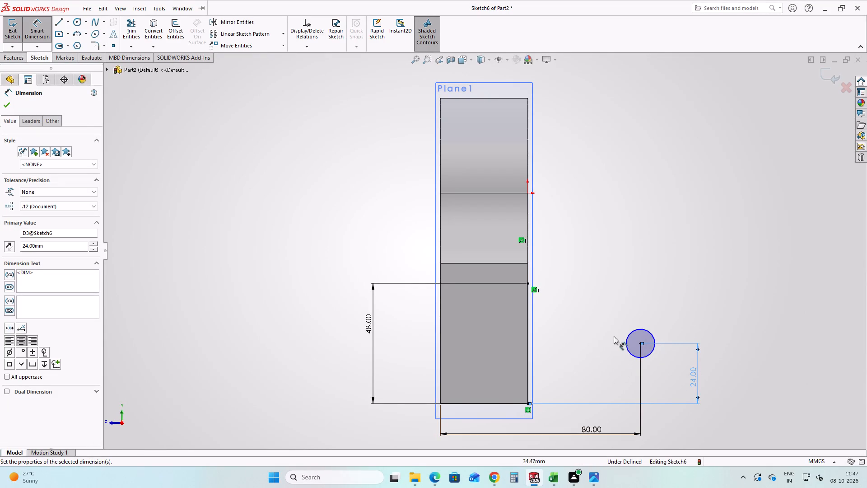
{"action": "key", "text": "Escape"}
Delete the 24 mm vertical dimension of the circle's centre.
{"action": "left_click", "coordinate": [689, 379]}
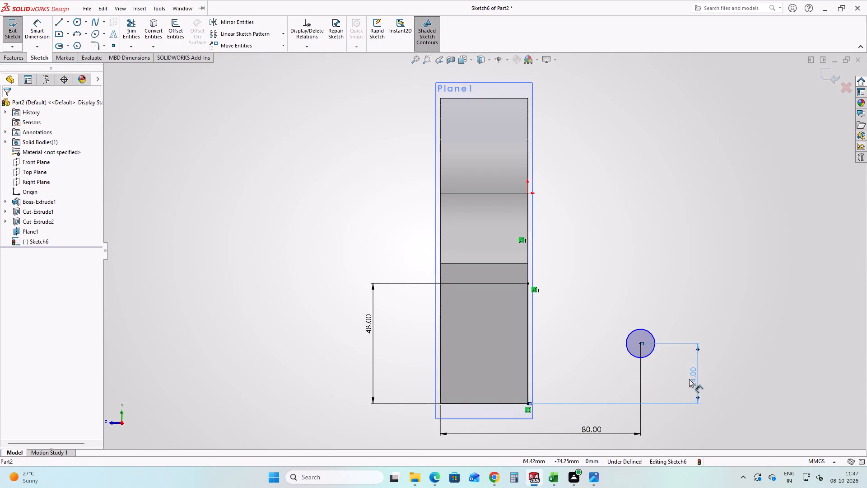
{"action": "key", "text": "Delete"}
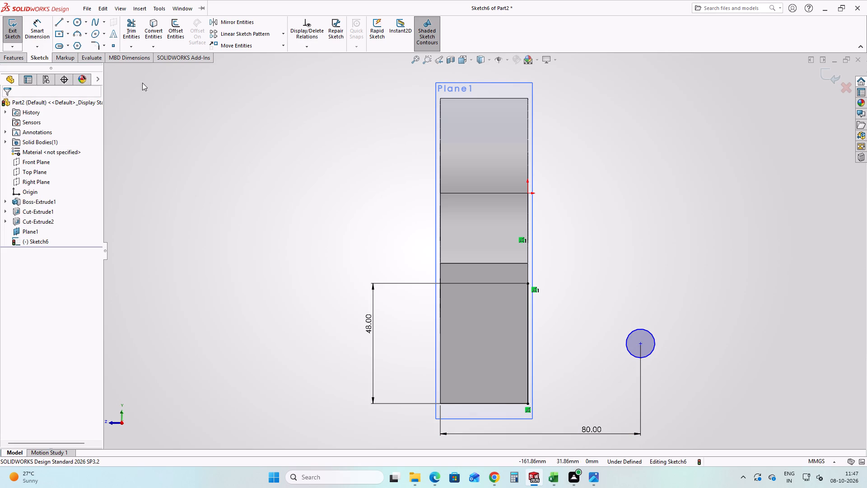
Sketch a larger circle with a radius of about 17 mm, concentric with the small circle.
{"action": "left_click", "coordinate": [76, 23]}
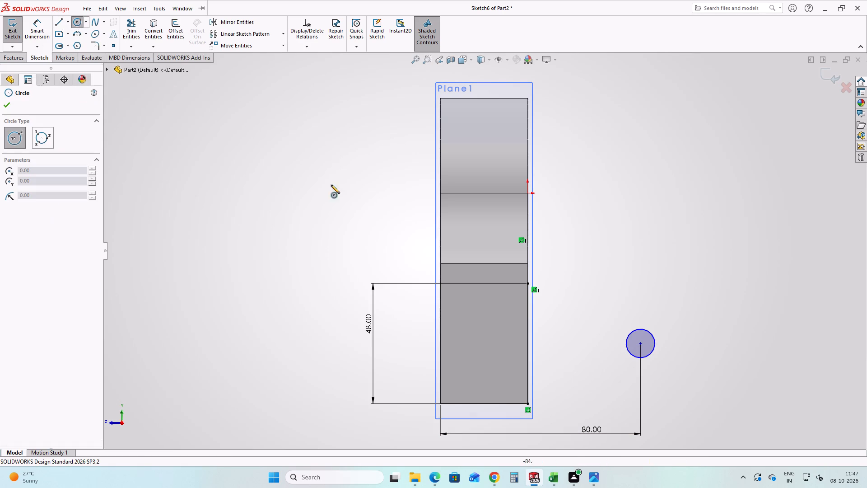
{"action": "left_click", "coordinate": [642, 343]}
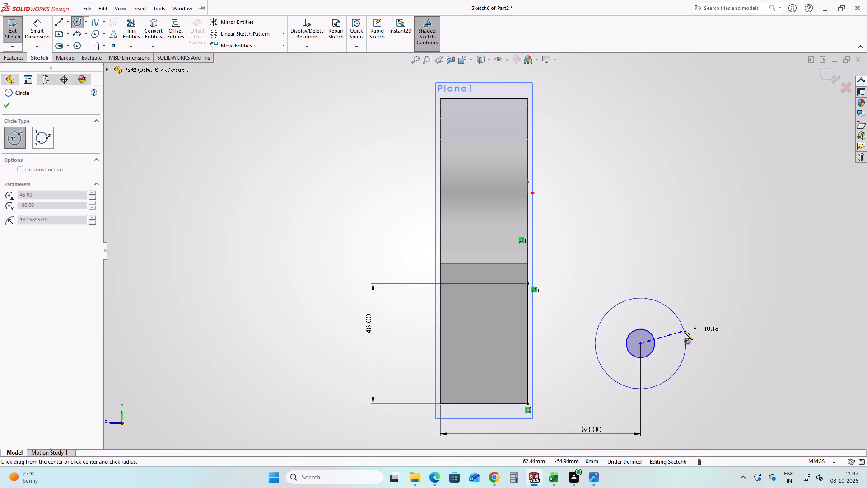
{"action": "left_click", "coordinate": [682, 333]}
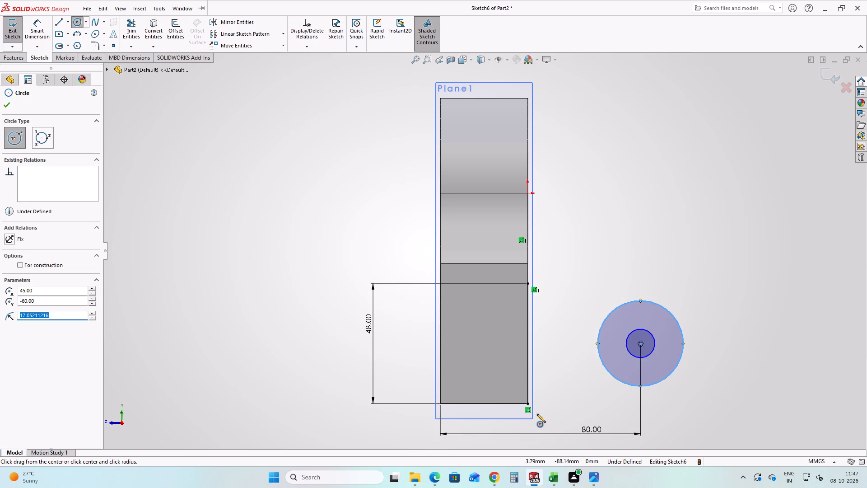
{"action": "key", "text": "Escape"}
Dimension the inner circle's diameter as 16 mm, checking the value against the project.png drawing.
{"action": "left_click", "coordinate": [590, 476]}
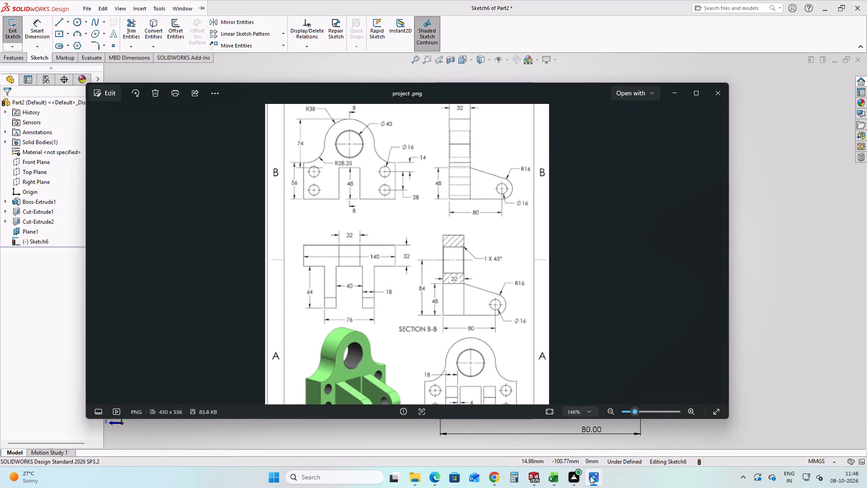
{"action": "left_click", "coordinate": [590, 476]}
{"action": "left_click", "coordinate": [28, 28]}
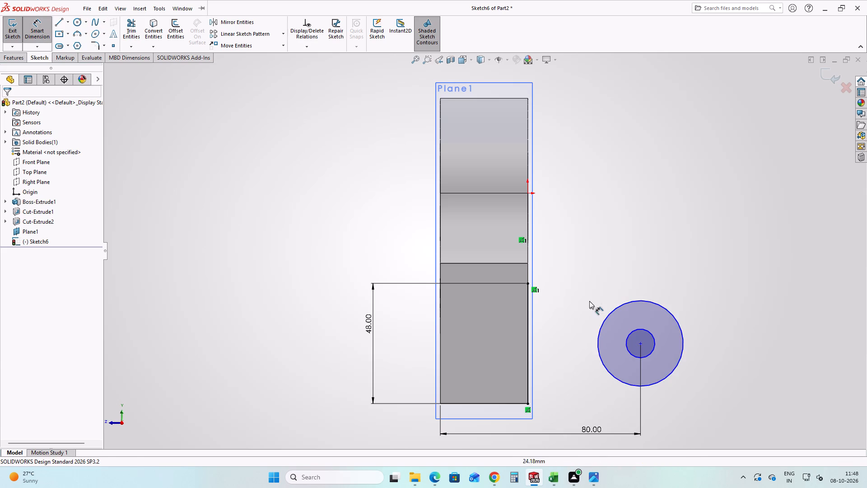
{"action": "left_click", "coordinate": [639, 331]}
{"action": "left_click", "coordinate": [718, 302]}
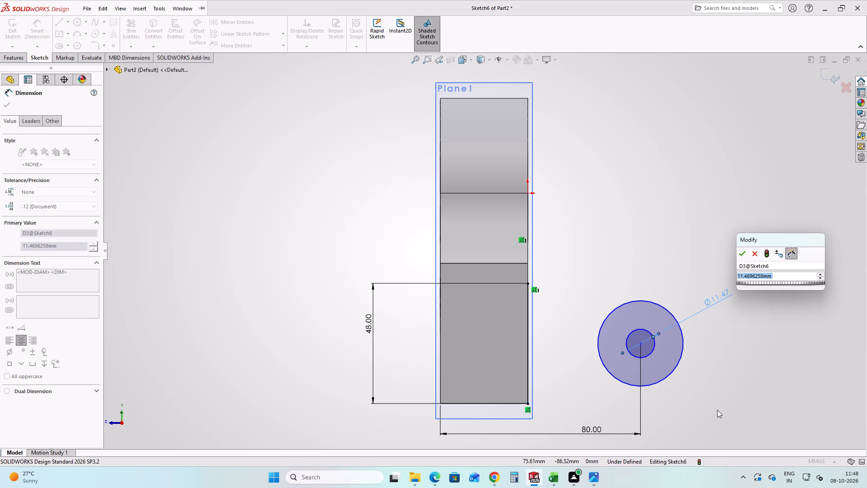
{"action": "type", "text": "16"}
{"action": "key", "text": "Return"}
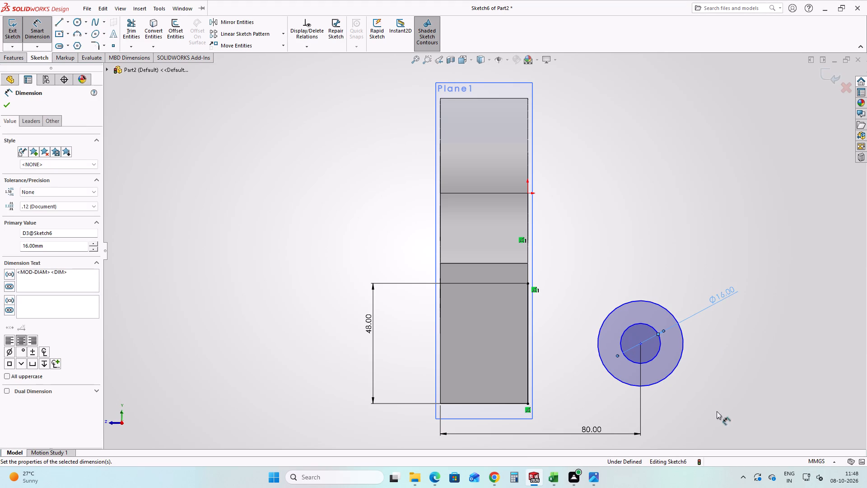
Dimension the outer circle's diameter as 16 mm, consulting the lug's side view in project.png.
{"action": "left_click", "coordinate": [589, 478]}
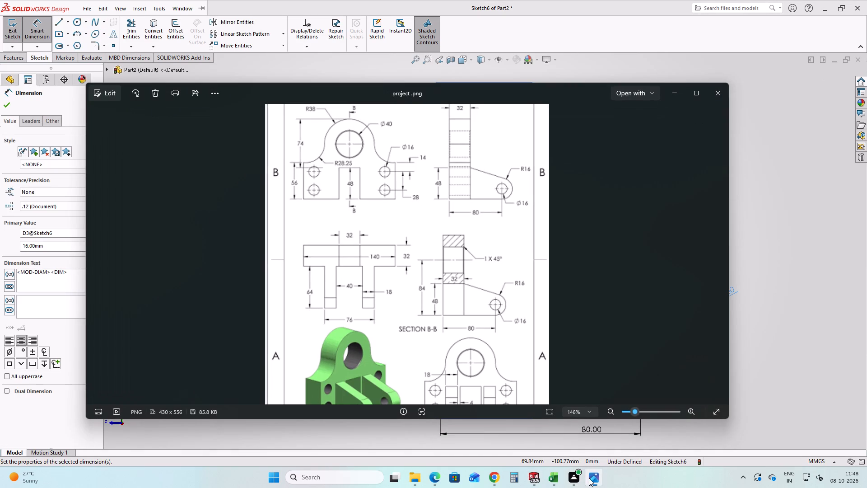
{"action": "left_click", "coordinate": [590, 478]}
{"action": "left_click", "coordinate": [590, 478]}
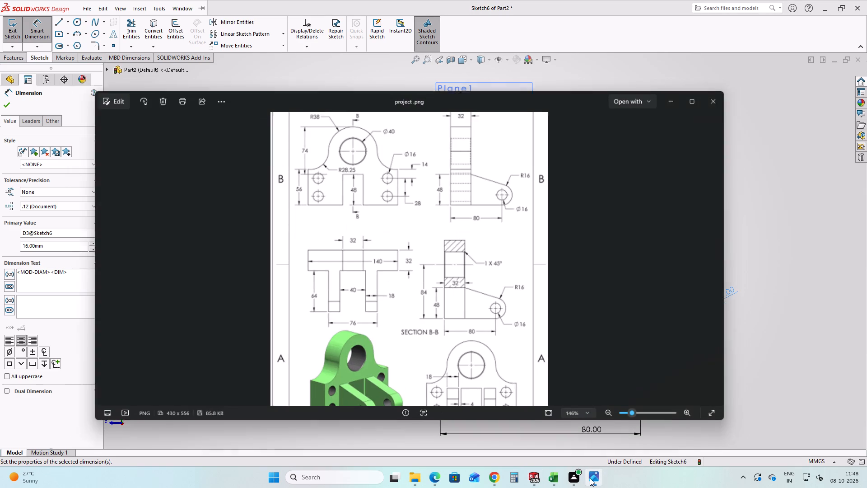
{"action": "left_click", "coordinate": [590, 478]}
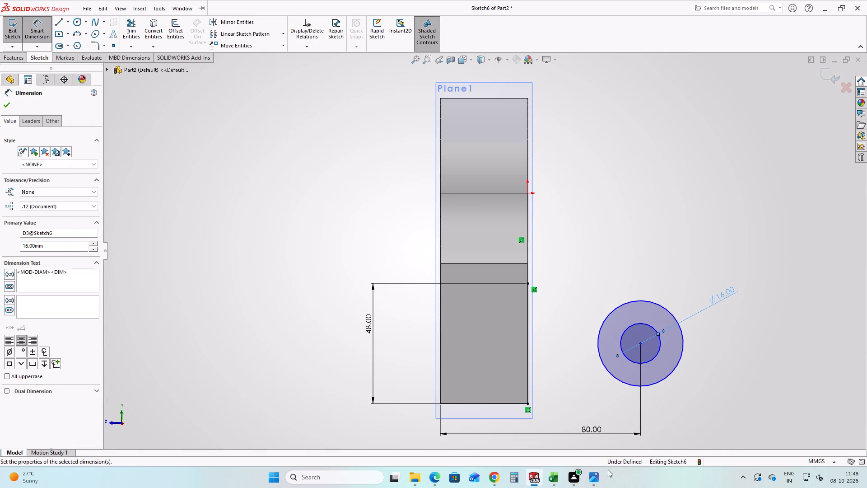
{"action": "left_click", "coordinate": [601, 475]}
{"action": "left_click", "coordinate": [601, 475]}
{"action": "left_click", "coordinate": [678, 369]}
{"action": "left_click", "coordinate": [727, 392]}
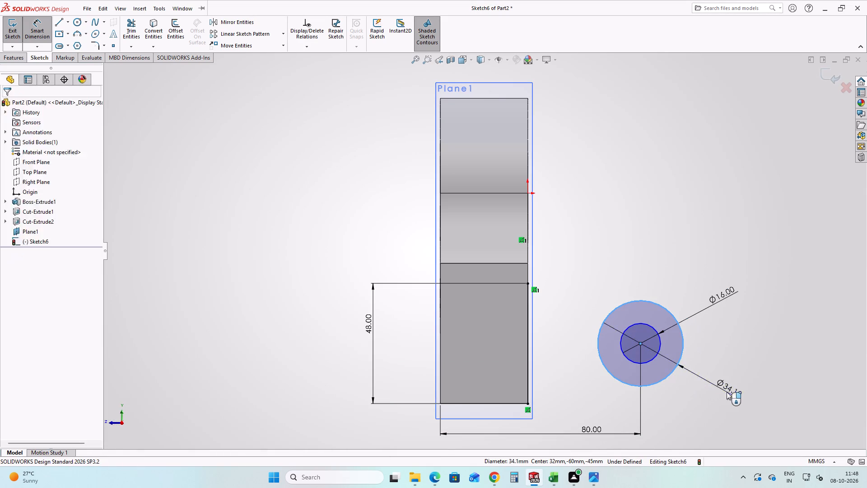
{"action": "type", "text": "16"}
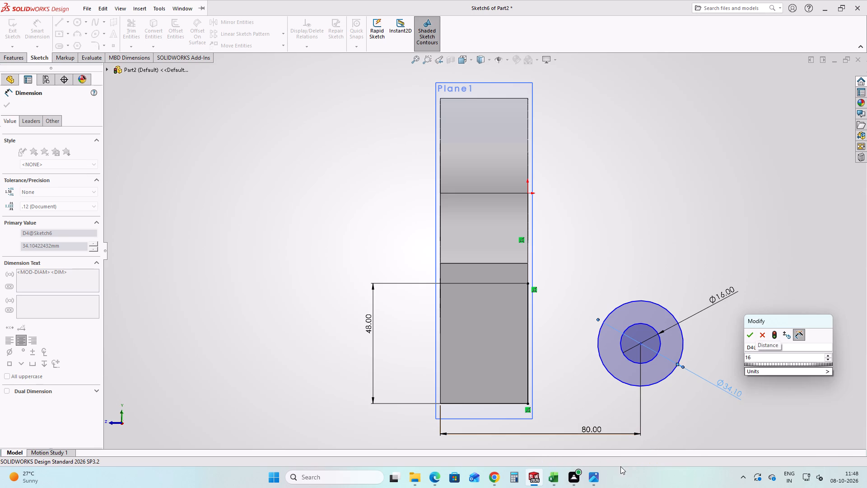
{"action": "left_click", "coordinate": [589, 487]}
{"action": "left_click", "coordinate": [589, 487]}
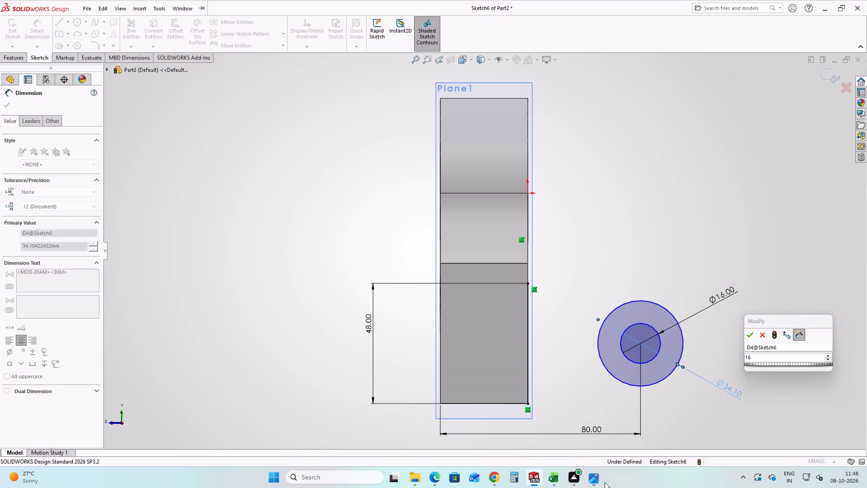
{"action": "left_click", "coordinate": [752, 334]}
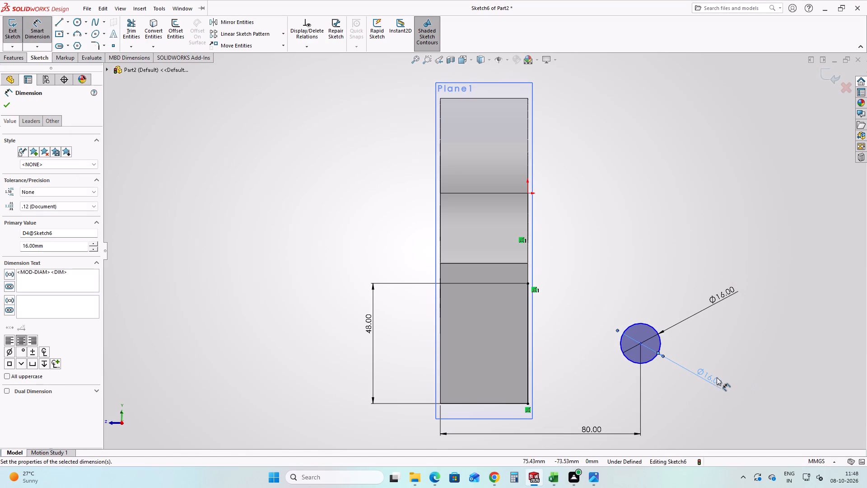
Display the outer circle's dimension as a radius and set it to 16 mm.
{"action": "left_click", "coordinate": [717, 377]}
{"action": "right_click", "coordinate": [717, 377]}
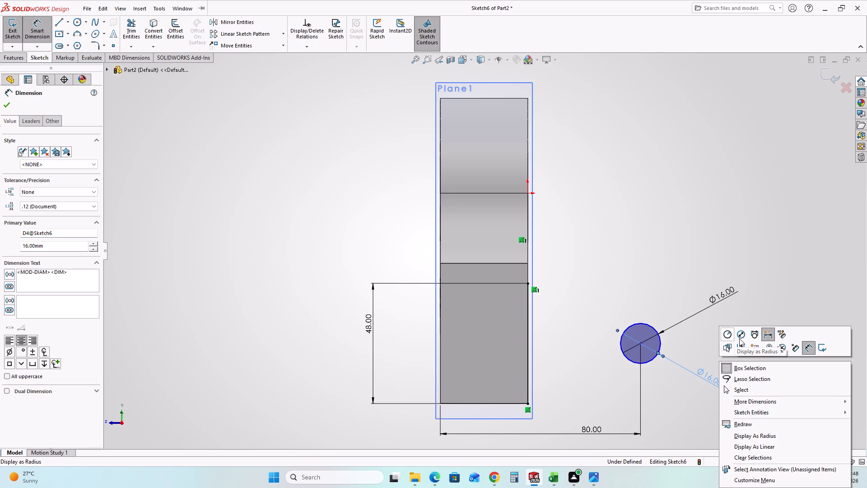
{"action": "left_click", "coordinate": [729, 338]}
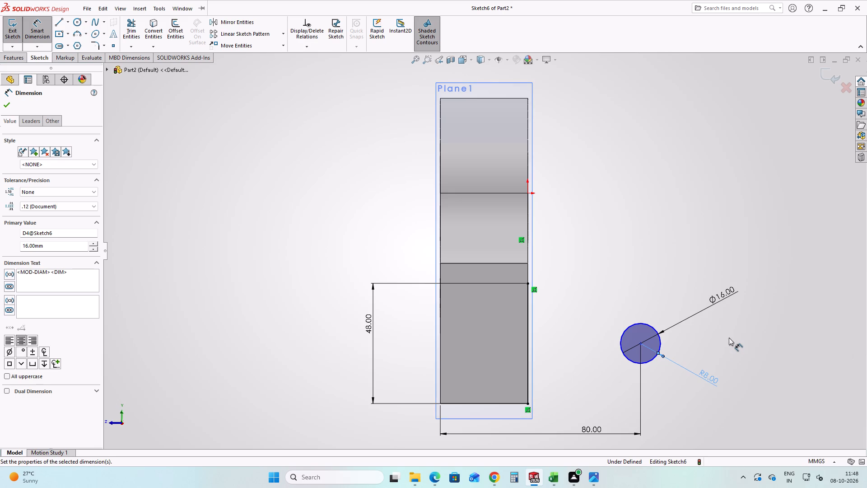
{"action": "left_click", "coordinate": [710, 375]}
{"action": "double_click", "coordinate": [712, 376]}
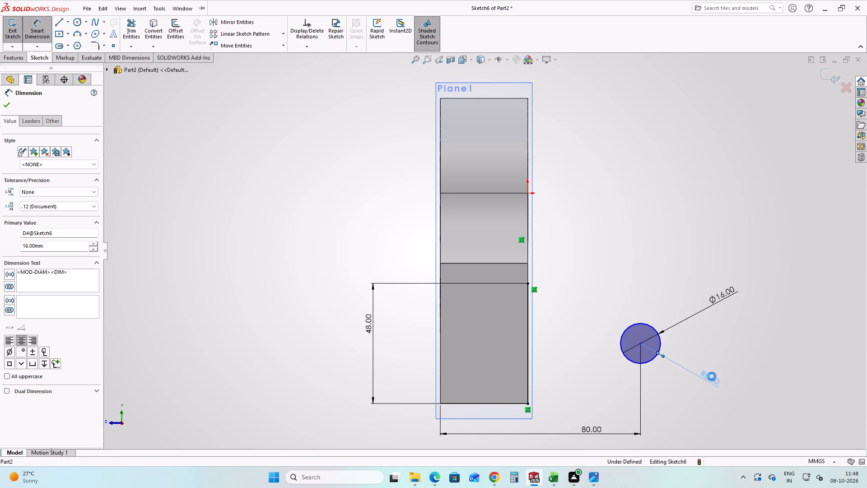
{"action": "type", "text": "16"}
{"action": "key", "text": "Return"}
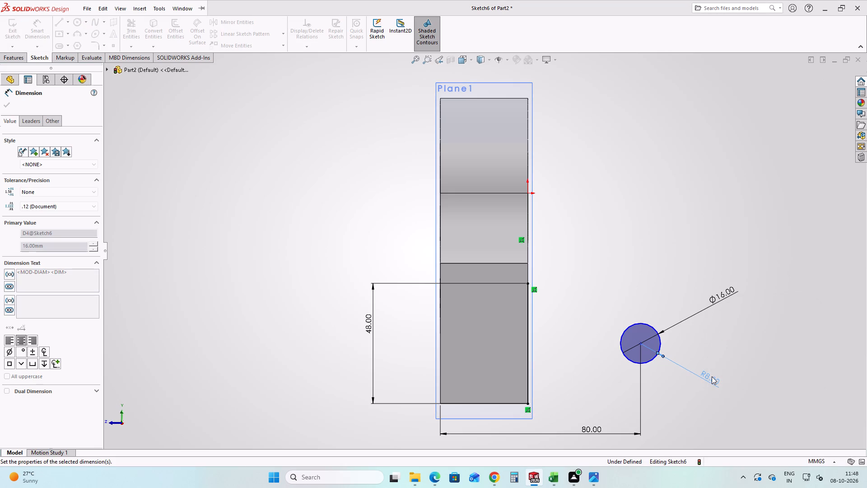
{"action": "left_click", "coordinate": [756, 377]}
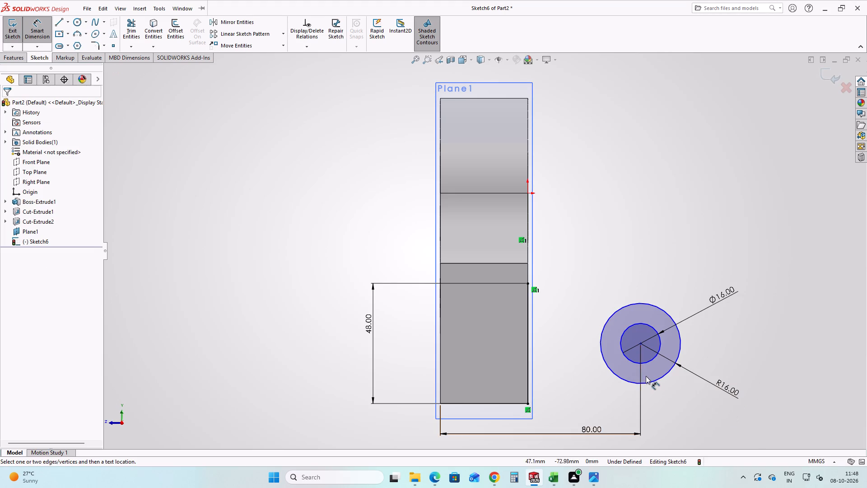
{"action": "key", "text": "Escape"}
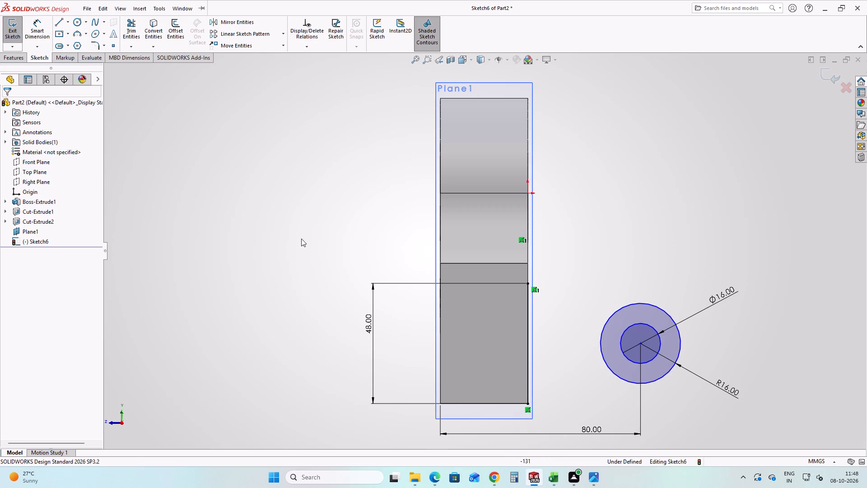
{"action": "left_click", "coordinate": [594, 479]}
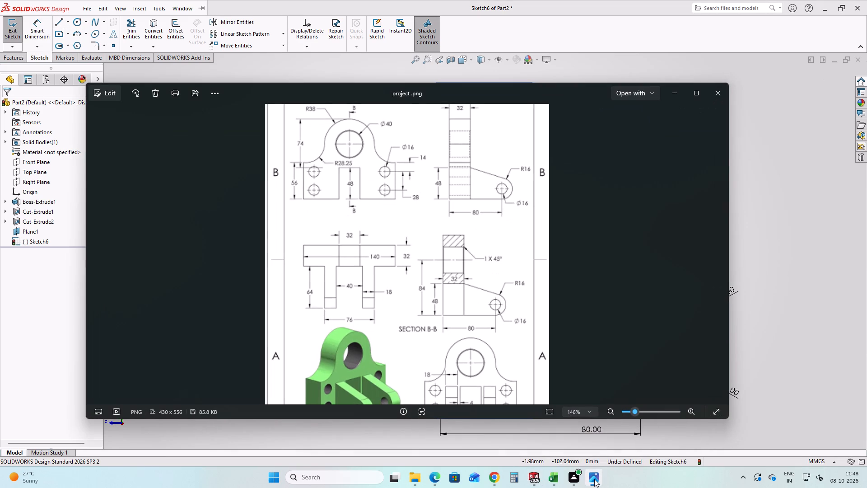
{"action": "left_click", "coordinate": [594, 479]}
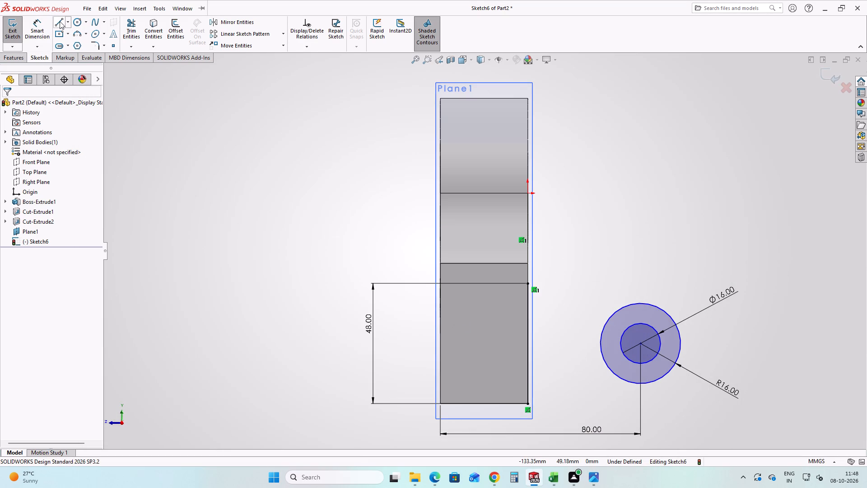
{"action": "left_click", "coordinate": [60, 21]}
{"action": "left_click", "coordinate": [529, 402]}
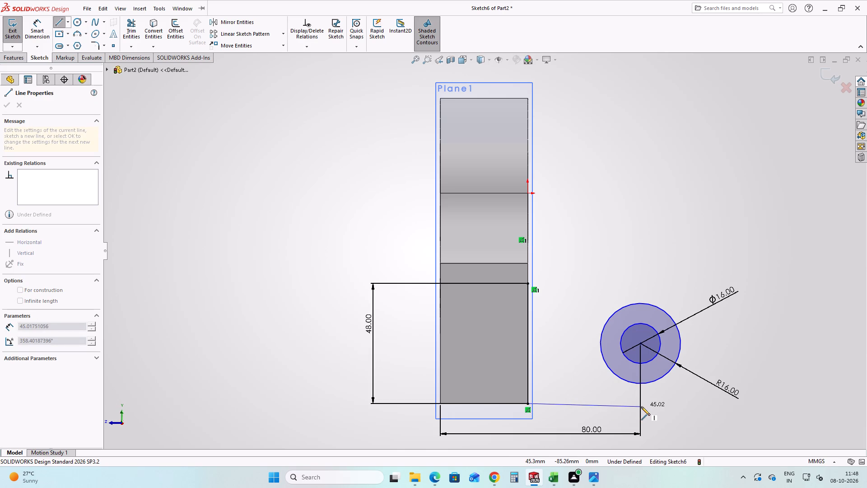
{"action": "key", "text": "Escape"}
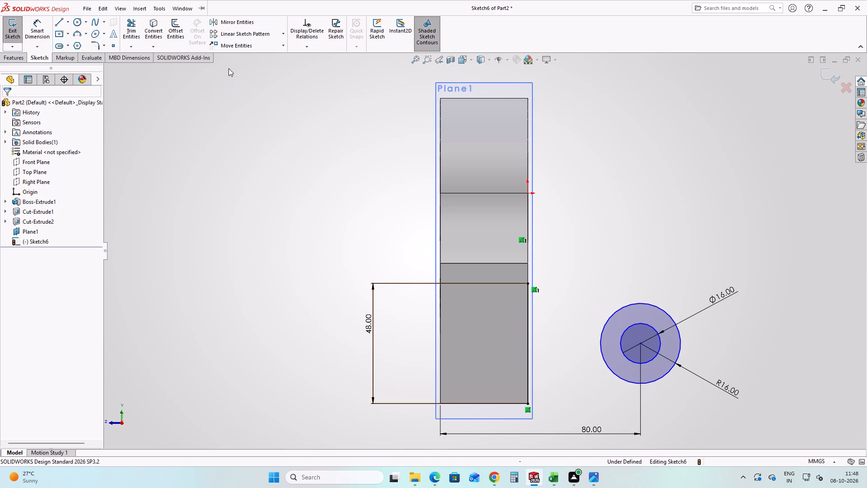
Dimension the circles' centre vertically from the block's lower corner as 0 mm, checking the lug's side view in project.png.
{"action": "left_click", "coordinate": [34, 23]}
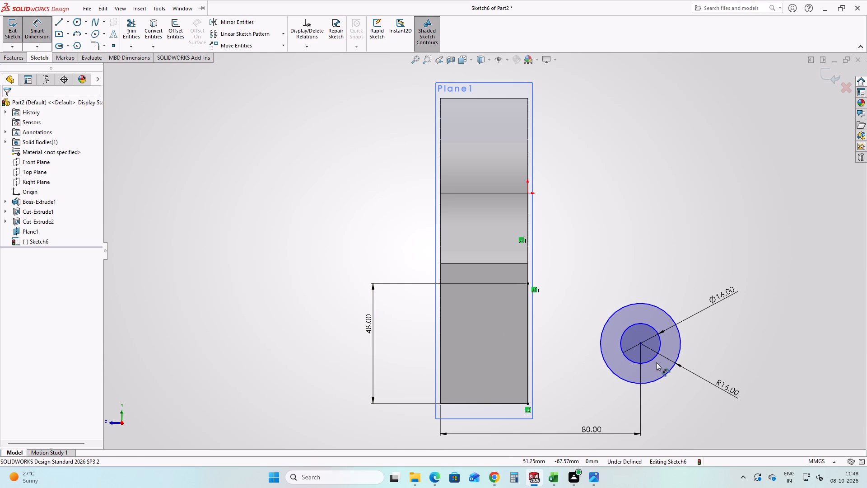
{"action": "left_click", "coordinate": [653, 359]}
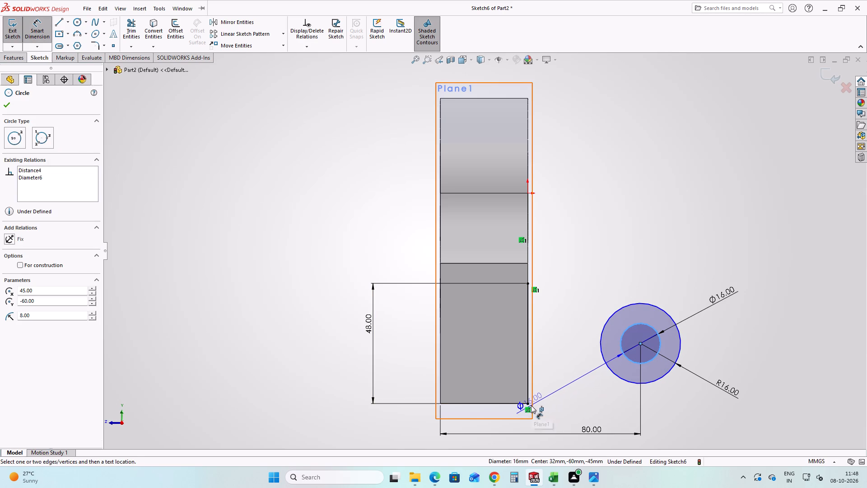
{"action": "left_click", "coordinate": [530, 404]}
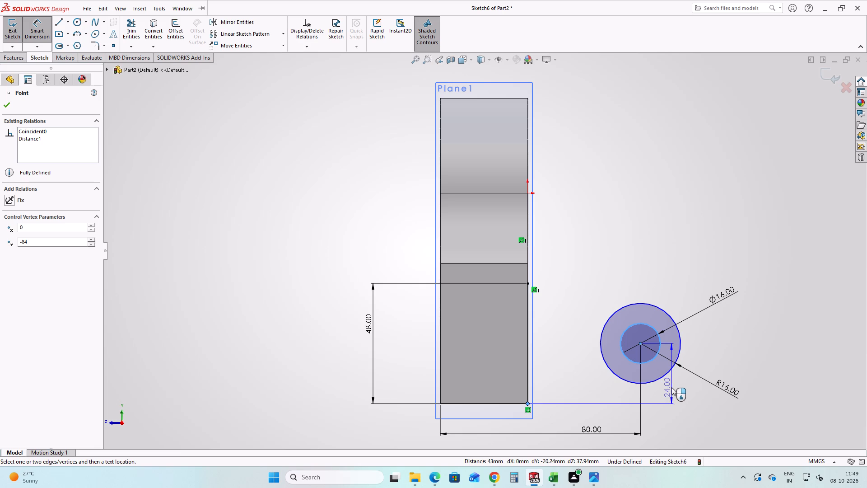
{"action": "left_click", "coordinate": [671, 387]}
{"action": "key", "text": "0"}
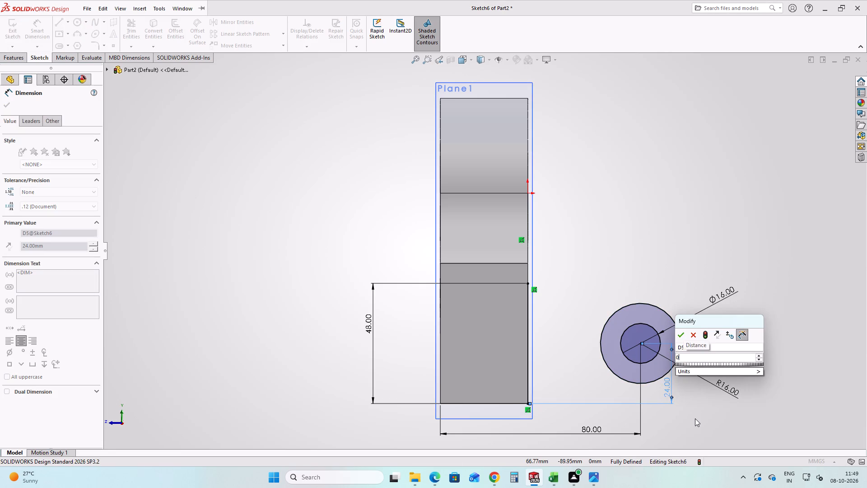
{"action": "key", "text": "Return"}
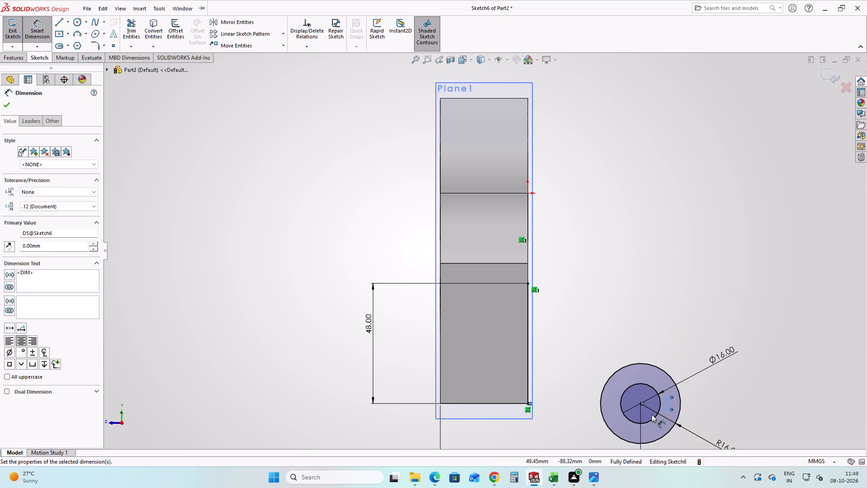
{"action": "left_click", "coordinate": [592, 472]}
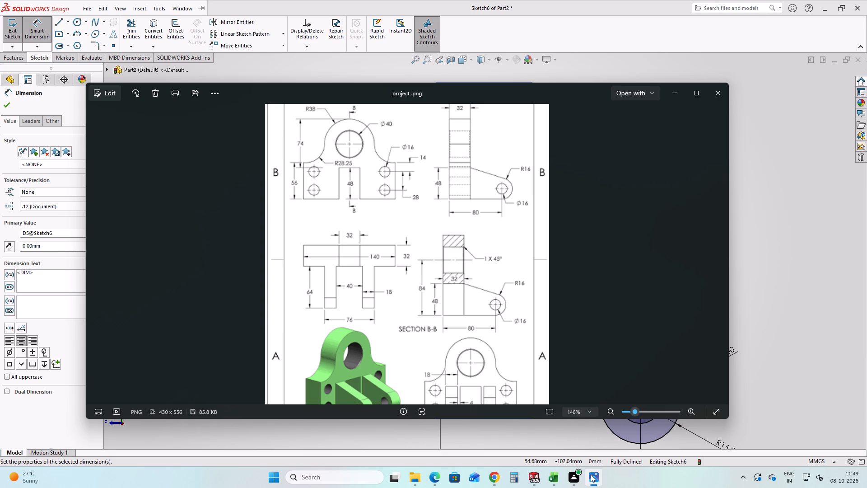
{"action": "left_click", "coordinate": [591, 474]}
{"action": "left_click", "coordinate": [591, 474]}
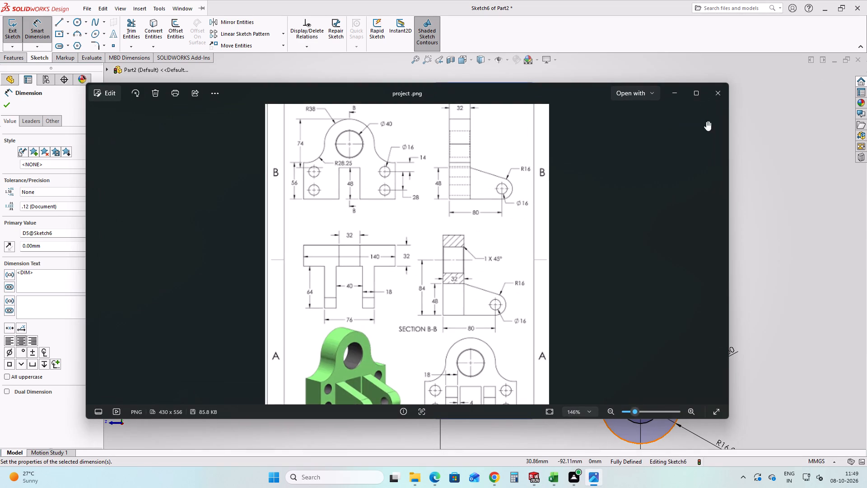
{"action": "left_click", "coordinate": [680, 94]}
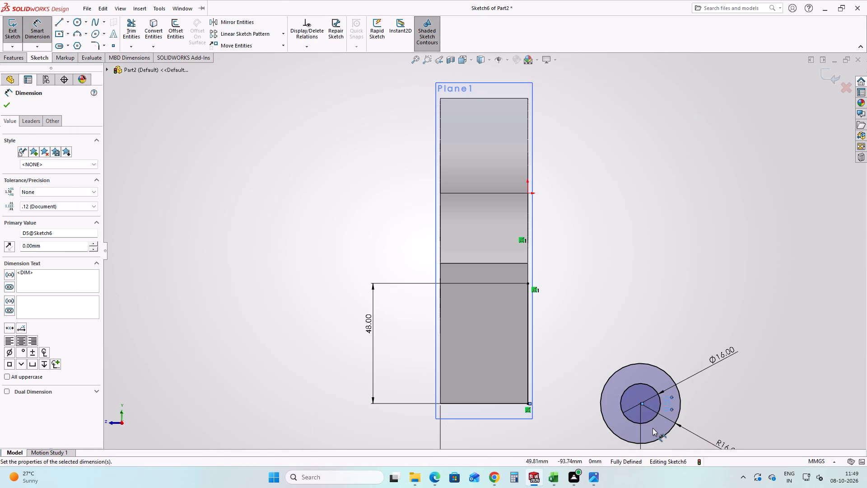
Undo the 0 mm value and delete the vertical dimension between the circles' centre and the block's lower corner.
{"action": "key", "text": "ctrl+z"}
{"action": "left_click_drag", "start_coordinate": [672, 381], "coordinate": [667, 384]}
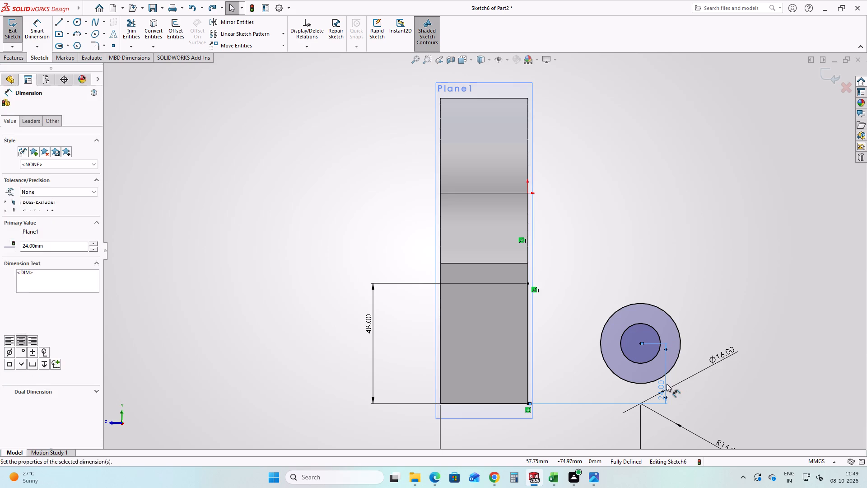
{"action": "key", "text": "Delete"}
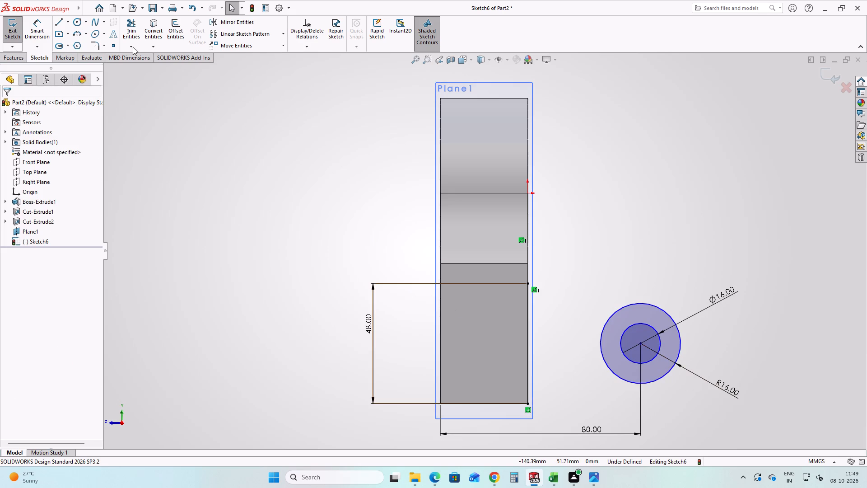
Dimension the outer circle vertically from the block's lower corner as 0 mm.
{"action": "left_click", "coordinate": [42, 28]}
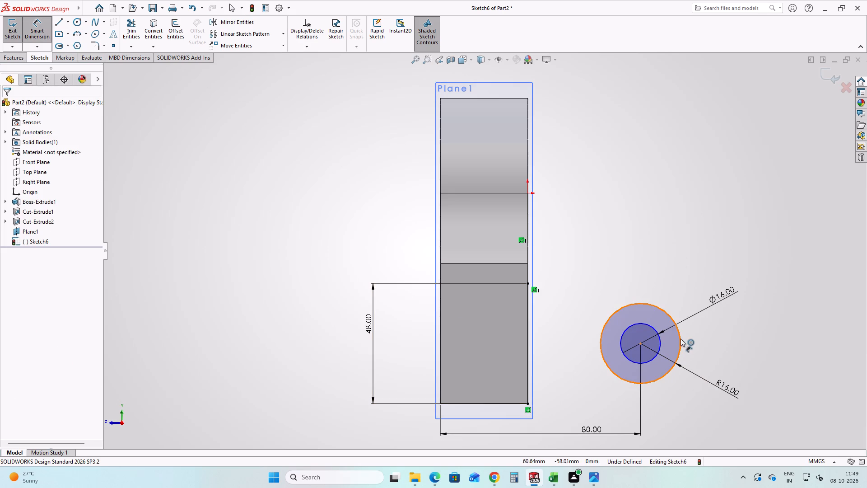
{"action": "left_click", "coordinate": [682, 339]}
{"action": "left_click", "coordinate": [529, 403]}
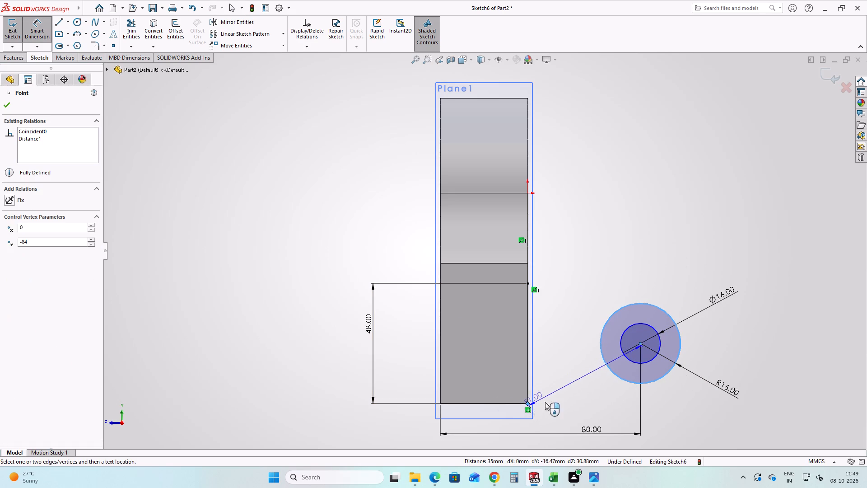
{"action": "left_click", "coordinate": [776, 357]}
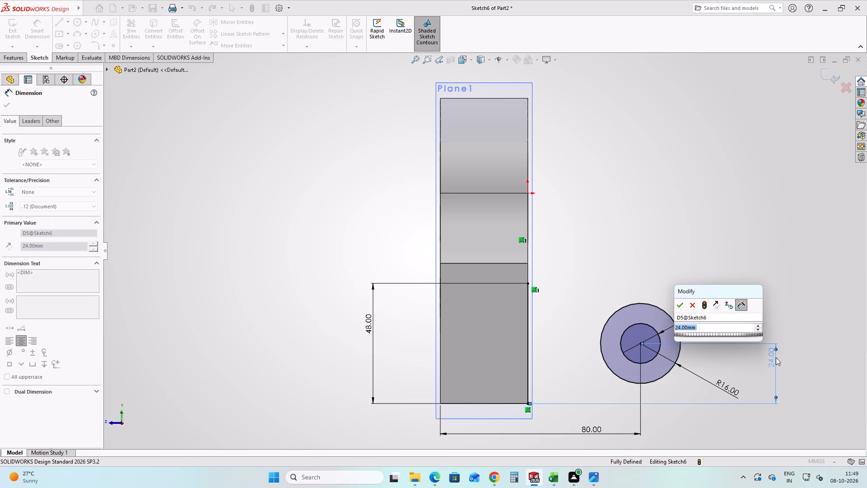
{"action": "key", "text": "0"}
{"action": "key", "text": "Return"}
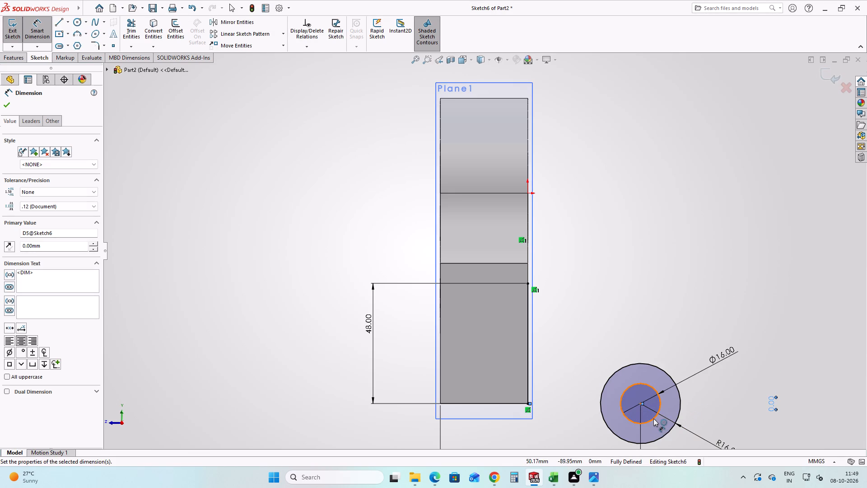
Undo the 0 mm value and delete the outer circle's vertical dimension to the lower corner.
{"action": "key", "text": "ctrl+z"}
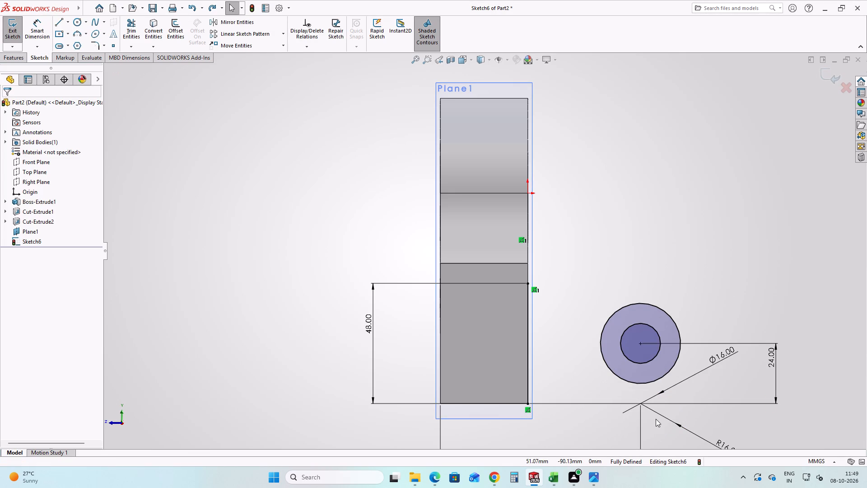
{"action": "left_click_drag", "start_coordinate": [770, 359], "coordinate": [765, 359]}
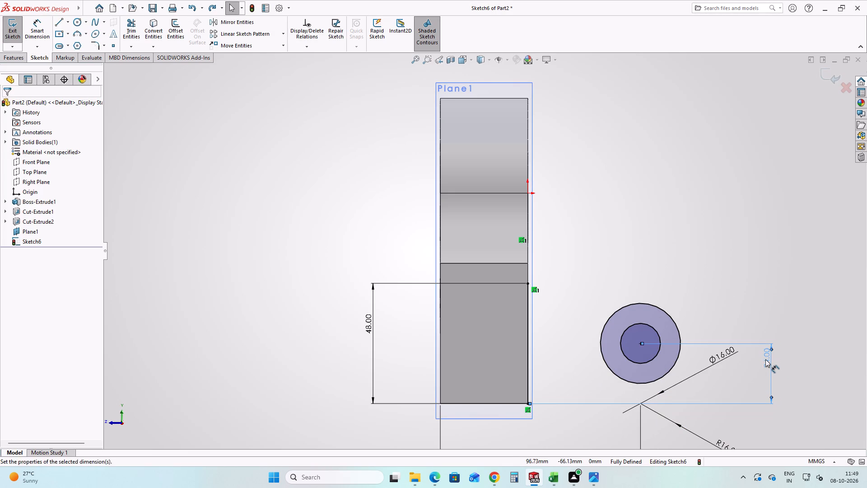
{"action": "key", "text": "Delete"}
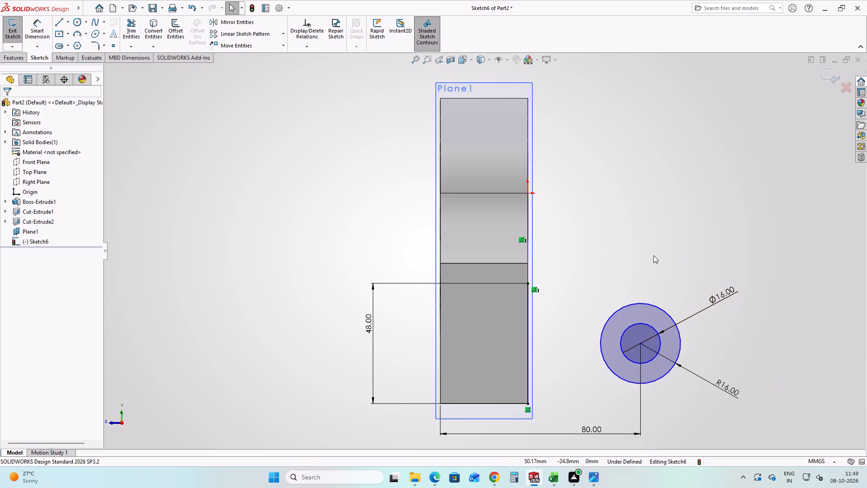
Delete the outer R16 circle and the inner Ø16 circle from the sketch, together with their dimensions.
{"action": "left_click_drag", "start_coordinate": [653, 255], "coordinate": [682, 456]}
{"action": "key", "text": "Delete"}
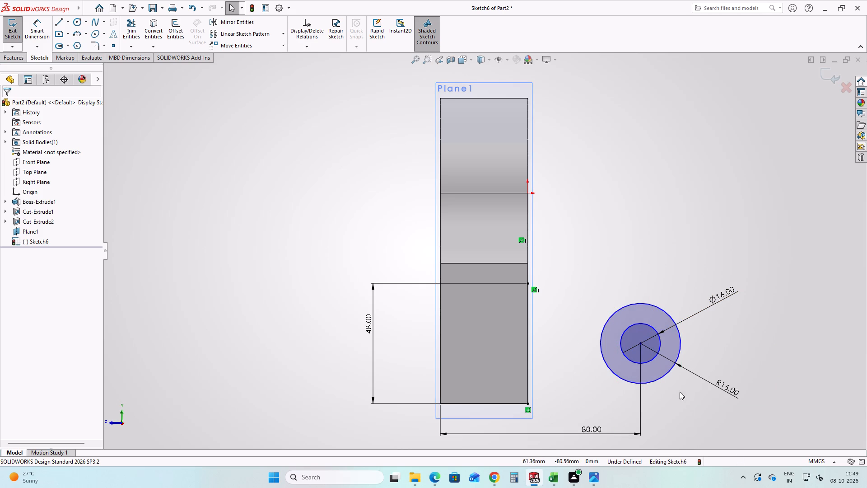
{"action": "left_click", "coordinate": [671, 374]}
{"action": "key", "text": "Delete"}
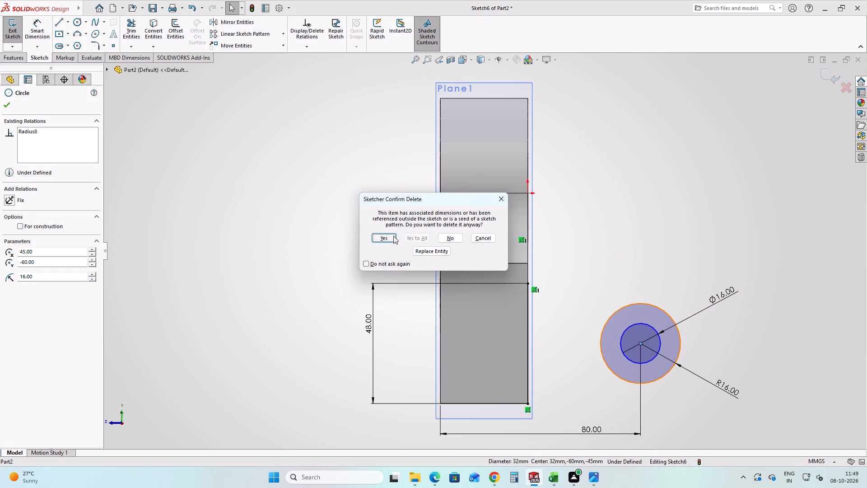
{"action": "left_click", "coordinate": [393, 236]}
{"action": "left_click", "coordinate": [657, 352]}
{"action": "key", "text": "Delete"}
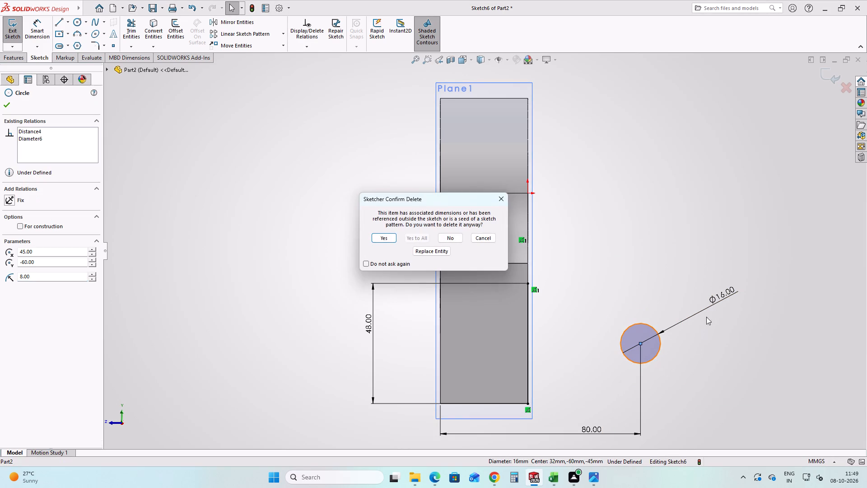
{"action": "left_click", "coordinate": [372, 239]}
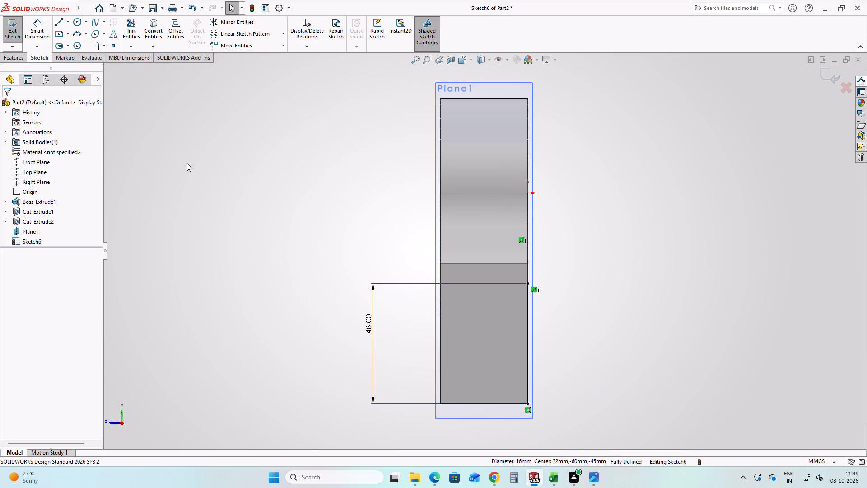
{"action": "left_click", "coordinate": [359, 181]}
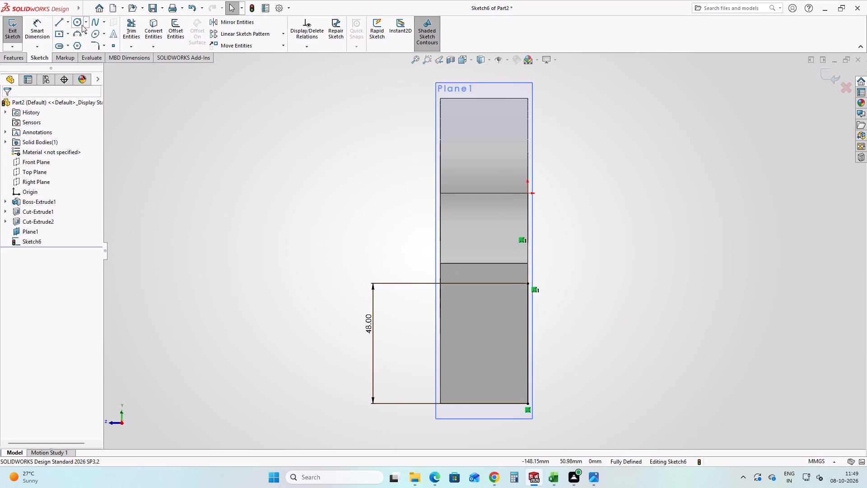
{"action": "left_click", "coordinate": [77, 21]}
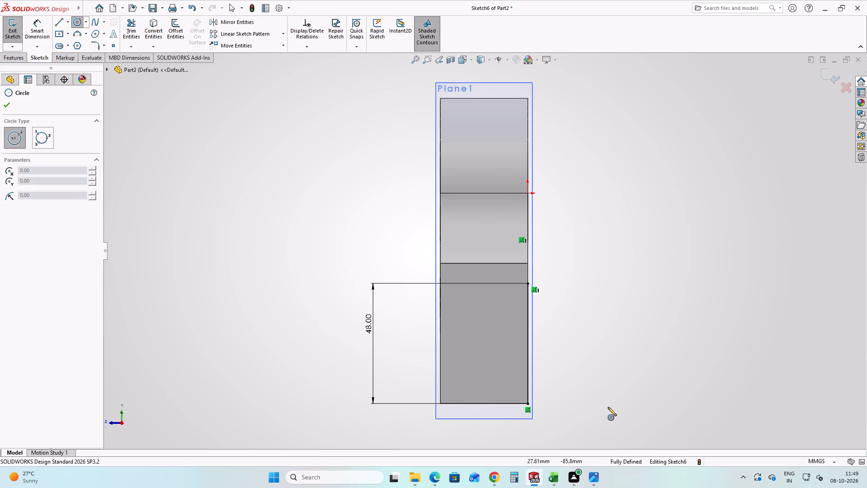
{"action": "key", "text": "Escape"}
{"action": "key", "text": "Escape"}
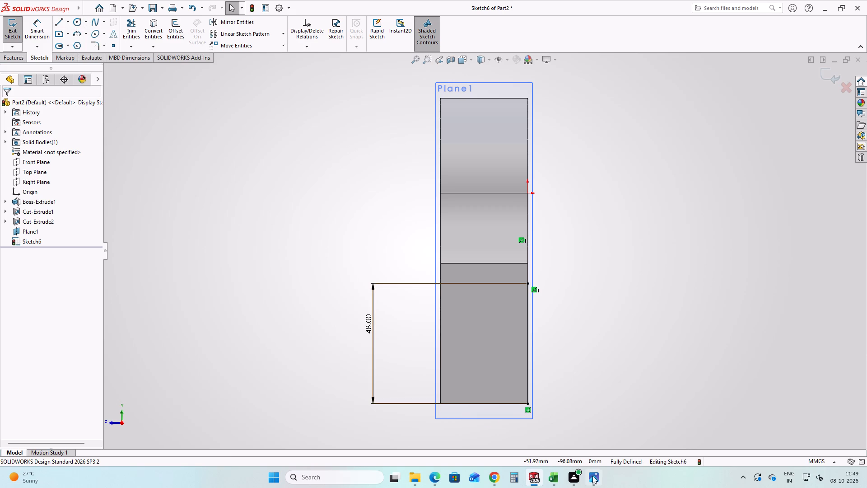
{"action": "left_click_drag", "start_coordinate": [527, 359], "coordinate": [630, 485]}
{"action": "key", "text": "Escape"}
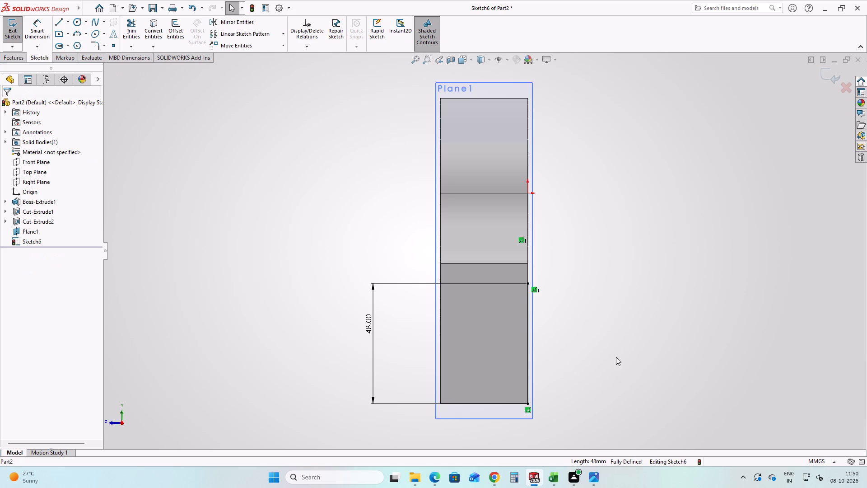
Consult the lug's side view in project.png and sketch a circle with a radius of about 12 mm beside the block's lower part.
{"action": "left_click", "coordinate": [592, 479]}
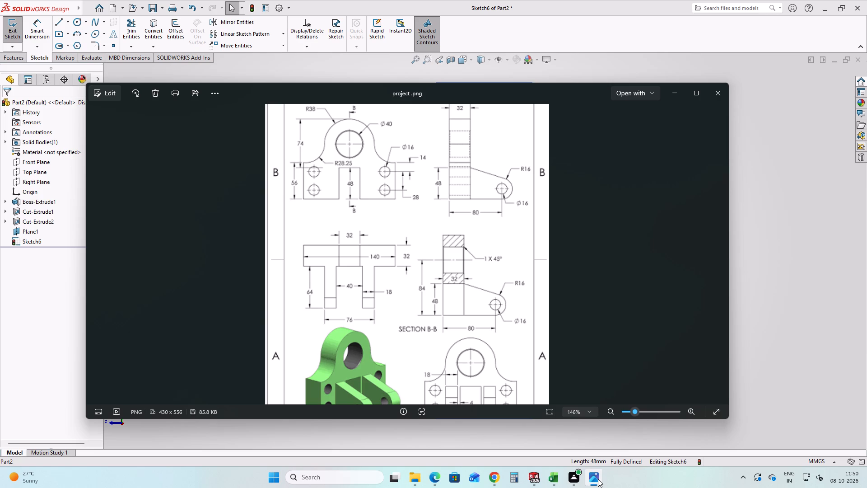
{"action": "left_click", "coordinate": [598, 479]}
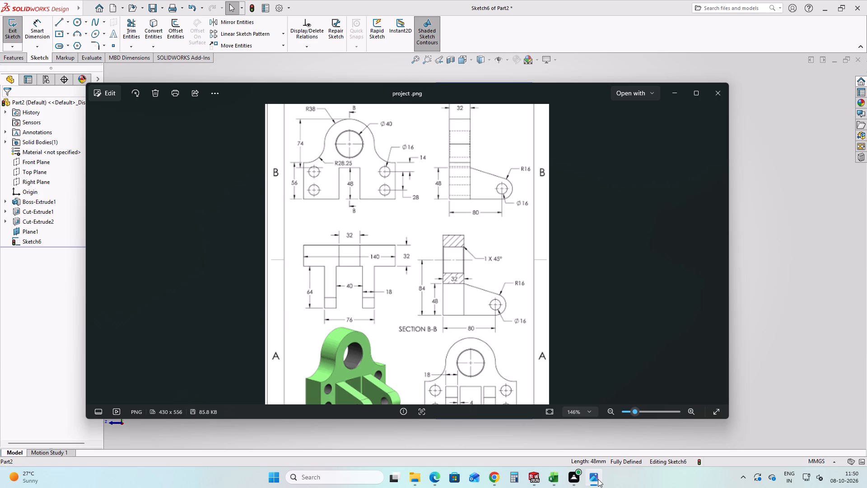
{"action": "left_click", "coordinate": [598, 479]}
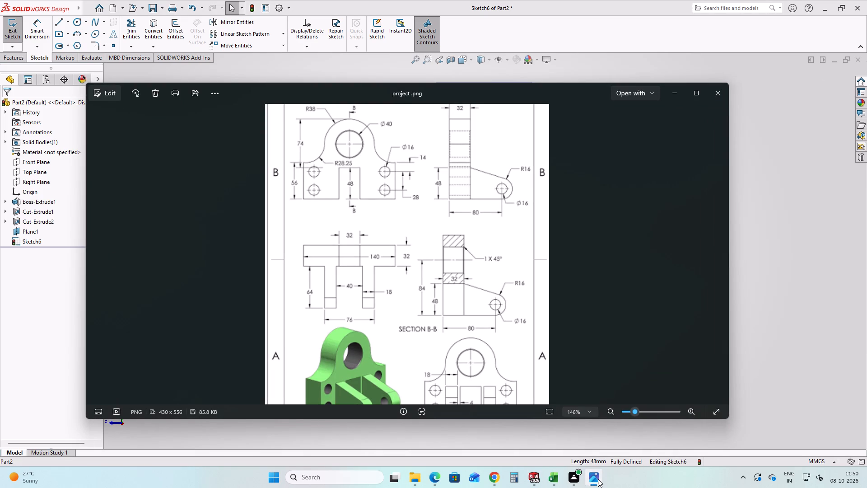
{"action": "left_click", "coordinate": [598, 479]}
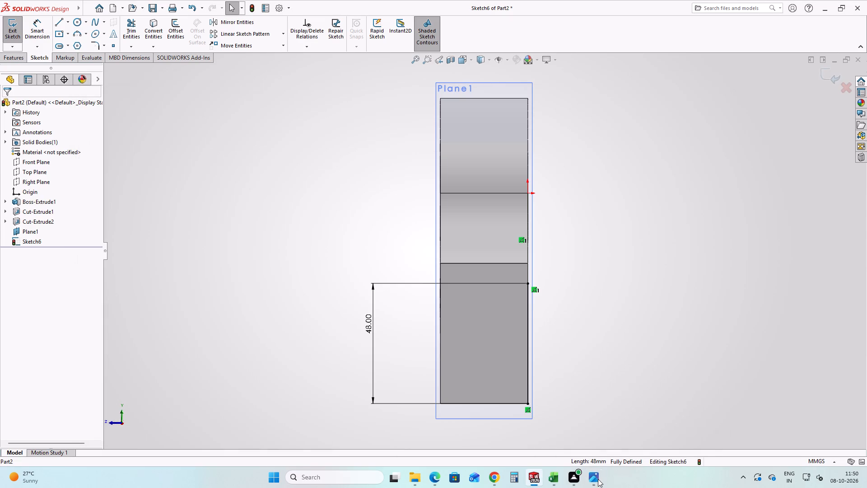
{"action": "left_click", "coordinate": [598, 479]}
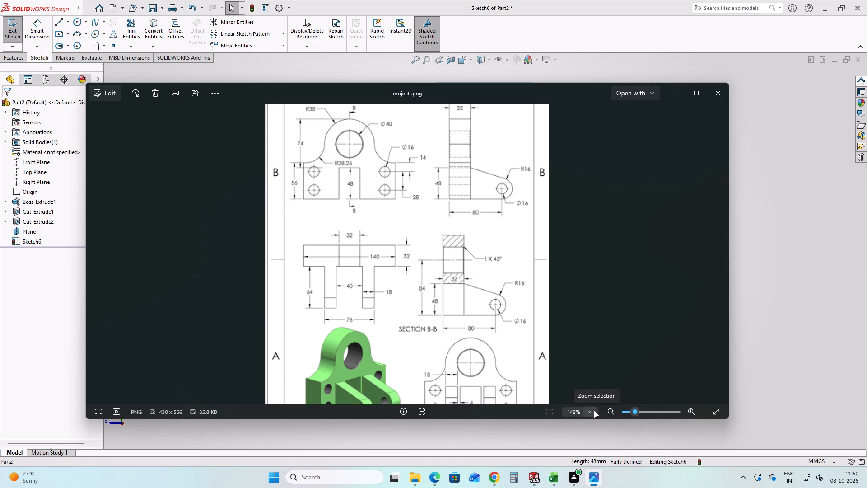
{"action": "left_click", "coordinate": [589, 484]}
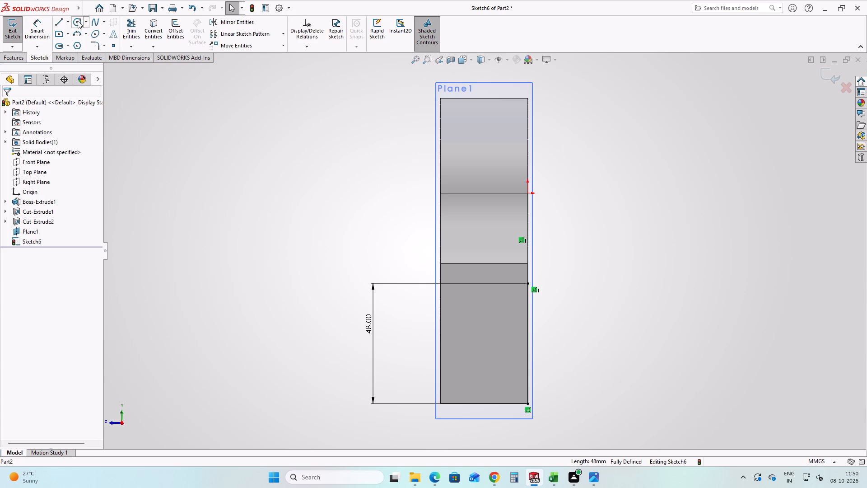
{"action": "left_click", "coordinate": [78, 21]}
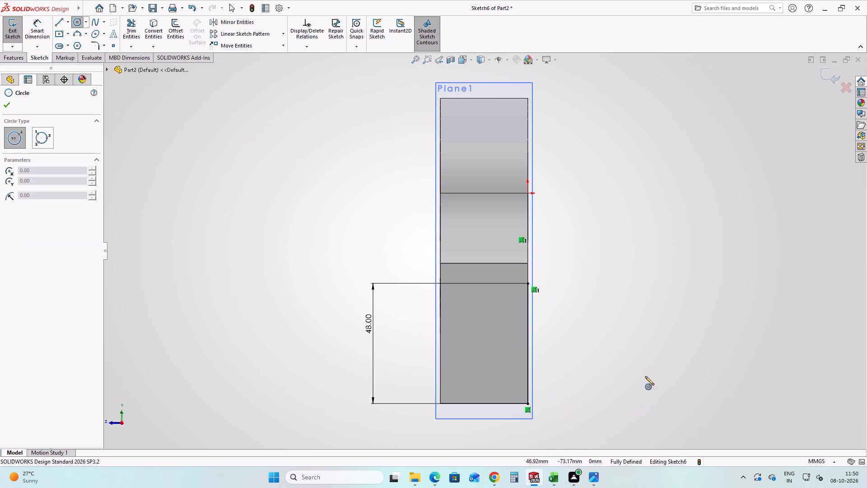
{"action": "left_click", "coordinate": [644, 360]}
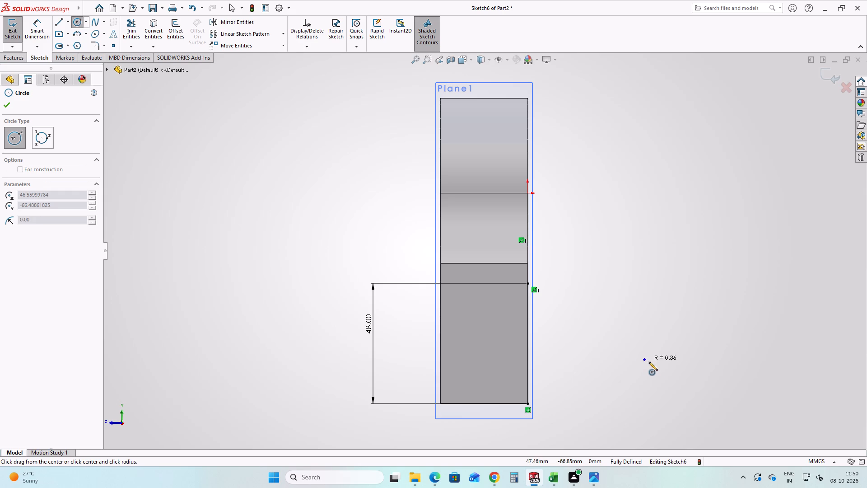
{"action": "left_click", "coordinate": [674, 365]}
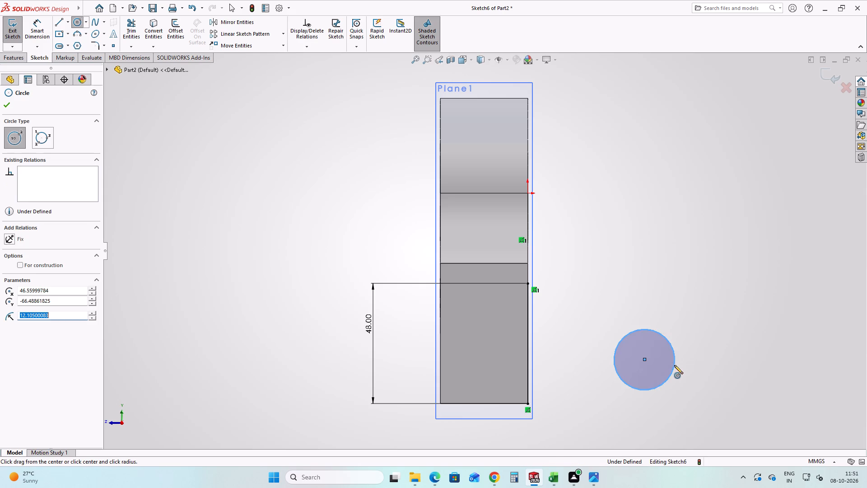
{"action": "key", "text": "Escape"}
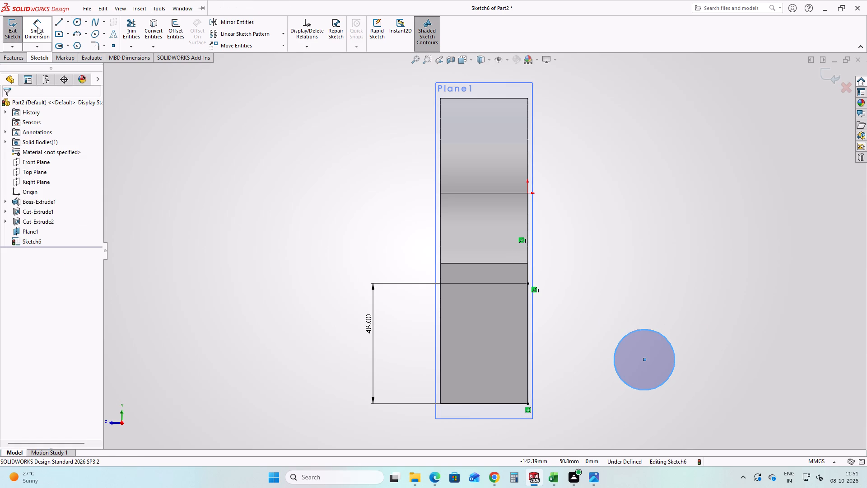
Check the lug's side view in project.png and dimension the new circle's diameter as 16 mm.
{"action": "left_click", "coordinate": [37, 27]}
{"action": "left_click", "coordinate": [662, 334]}
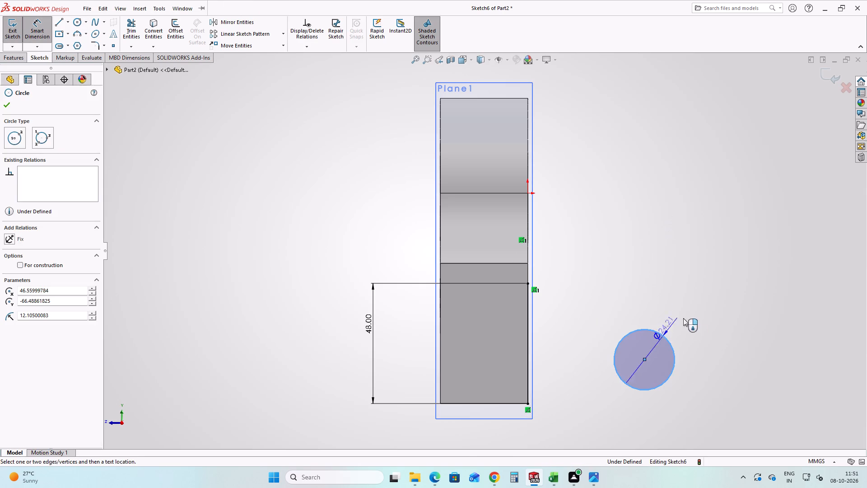
{"action": "left_click", "coordinate": [712, 299]}
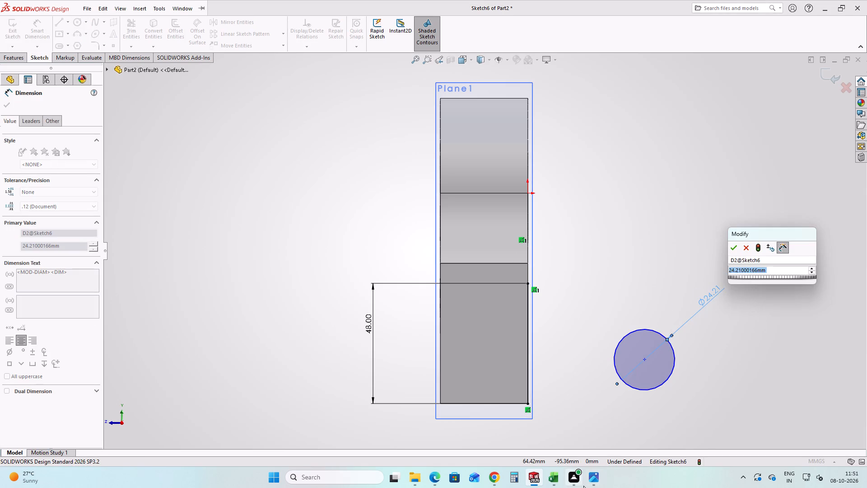
{"action": "left_click", "coordinate": [592, 482]}
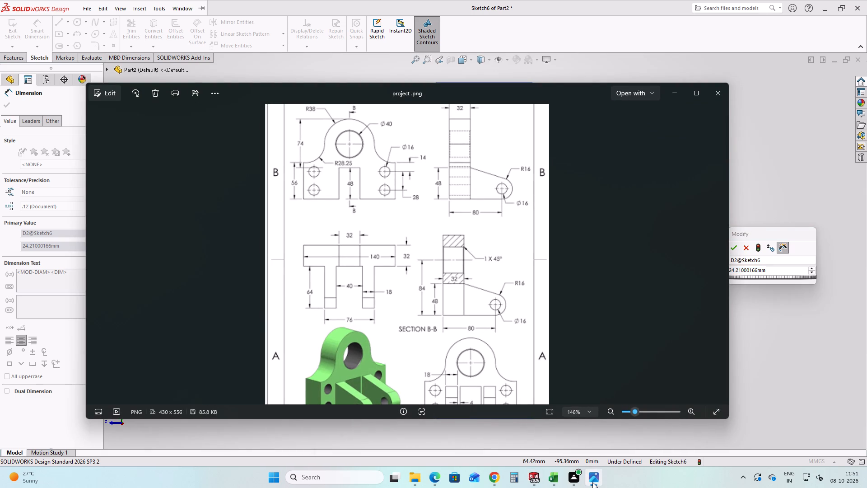
{"action": "left_click", "coordinate": [592, 482]}
{"action": "left_click", "coordinate": [593, 482]}
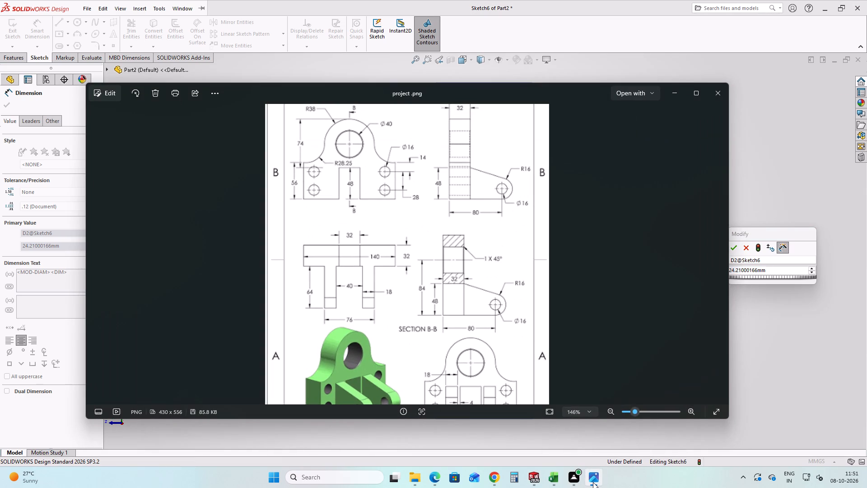
{"action": "left_click", "coordinate": [593, 482]}
{"action": "left_click", "coordinate": [744, 269]}
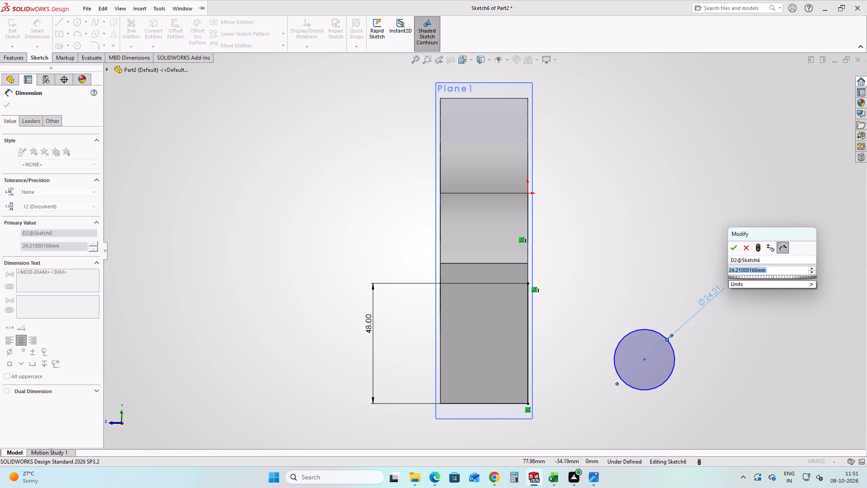
{"action": "type", "text": "16"}
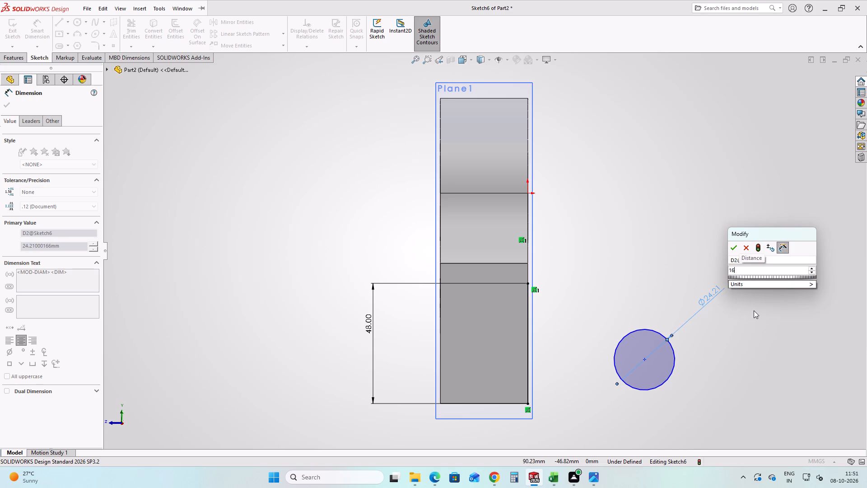
{"action": "key", "text": "Return"}
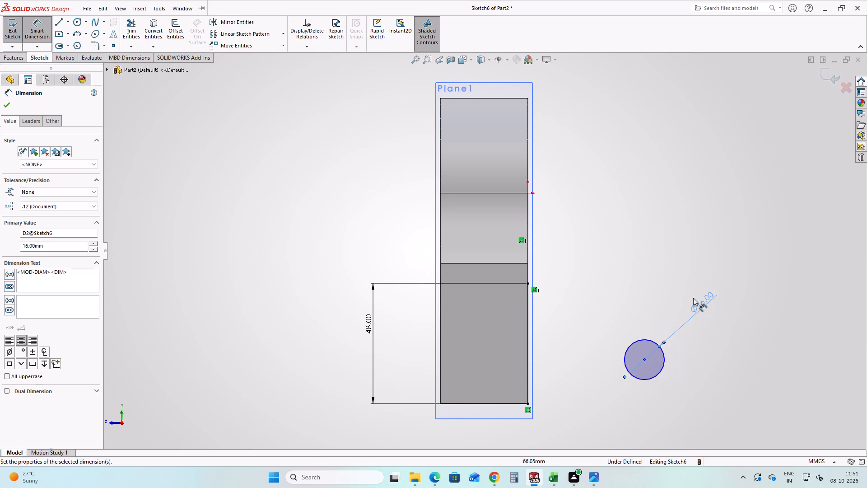
Change the circle's diameter dimension to display as a radius and set it to 16 mm.
{"action": "right_click", "coordinate": [693, 298]}
{"action": "left_click", "coordinate": [672, 321]}
{"action": "left_click", "coordinate": [705, 293]}
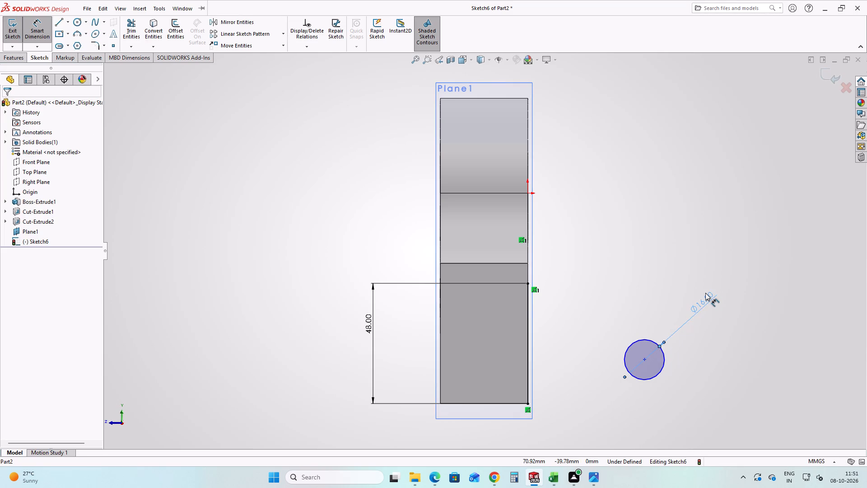
{"action": "right_click", "coordinate": [705, 293]}
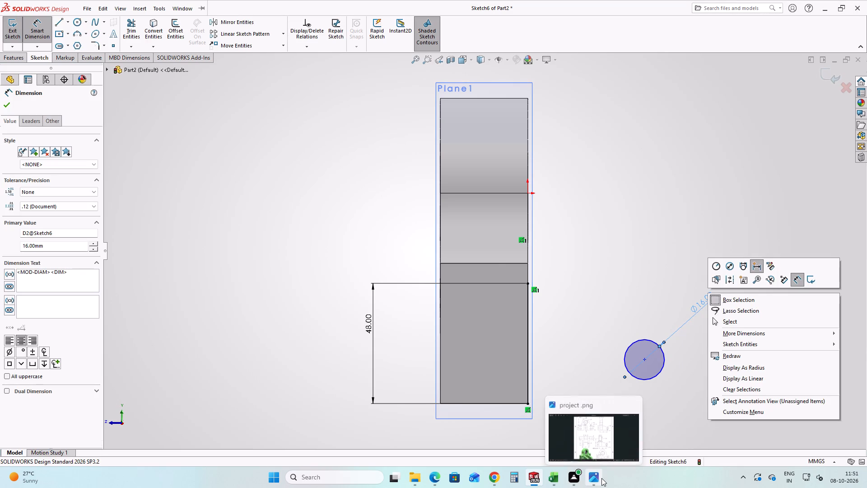
{"action": "left_click", "coordinate": [601, 478]}
{"action": "left_click", "coordinate": [601, 478]}
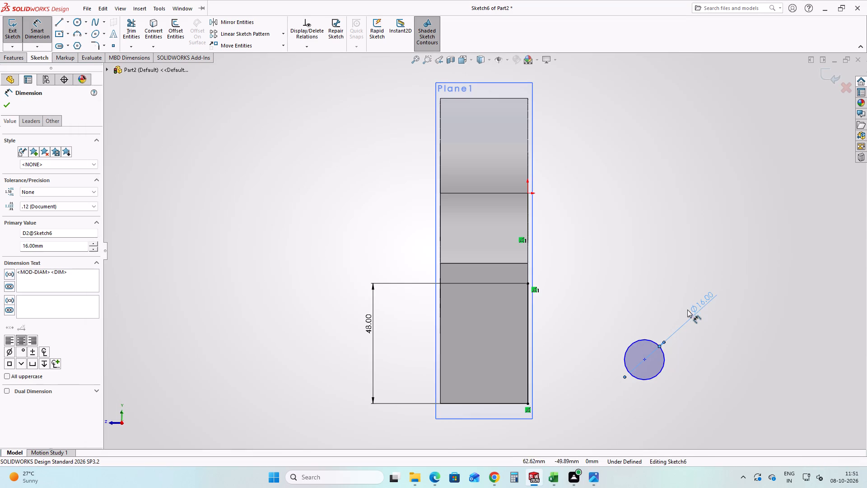
{"action": "left_click", "coordinate": [707, 302]}
{"action": "right_click", "coordinate": [707, 302]}
{"action": "left_click", "coordinate": [721, 279]}
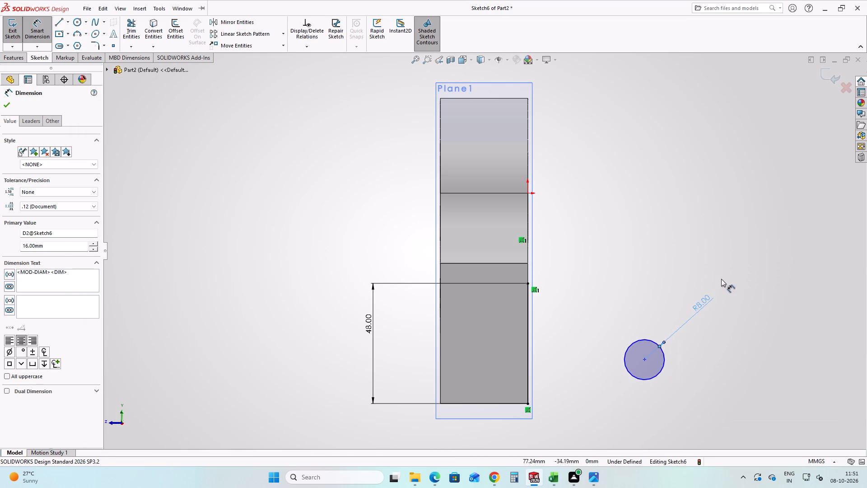
{"action": "left_click", "coordinate": [709, 300]}
{"action": "double_click", "coordinate": [709, 300]}
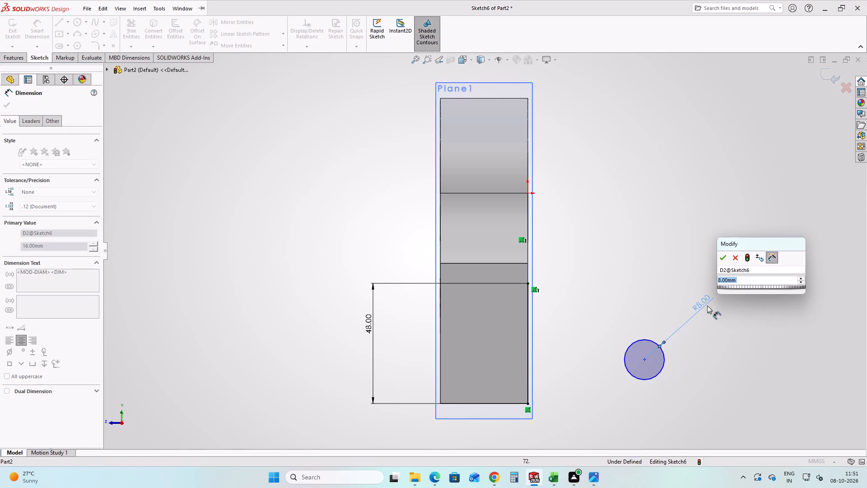
{"action": "type", "text": "16"}
{"action": "key", "text": "Return"}
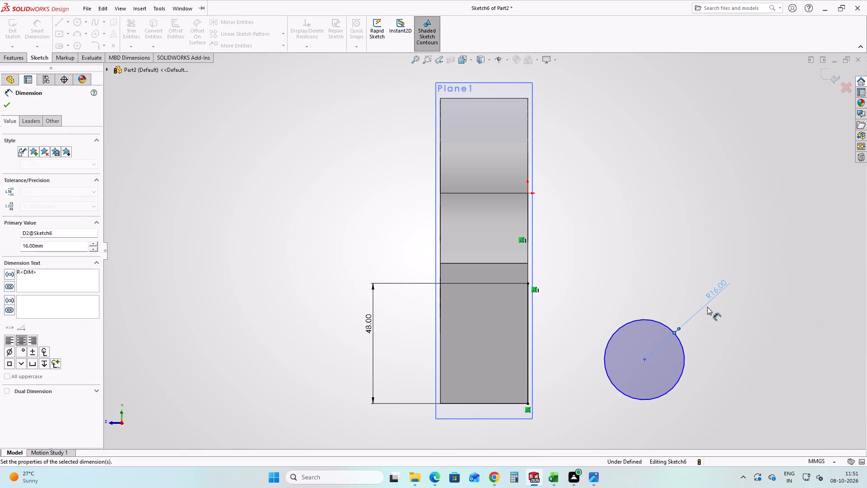
{"action": "key", "text": "Escape"}
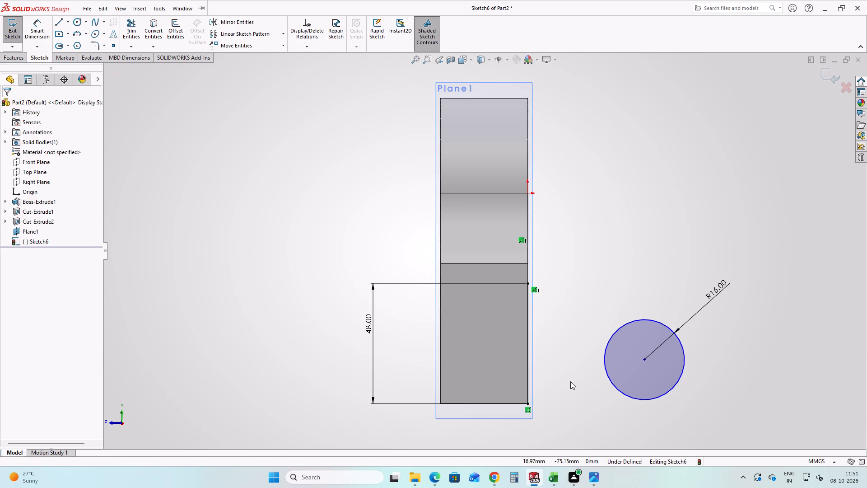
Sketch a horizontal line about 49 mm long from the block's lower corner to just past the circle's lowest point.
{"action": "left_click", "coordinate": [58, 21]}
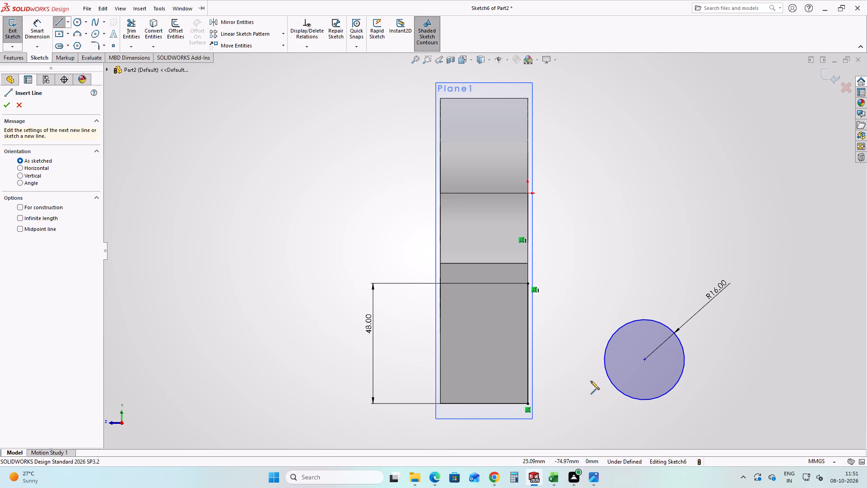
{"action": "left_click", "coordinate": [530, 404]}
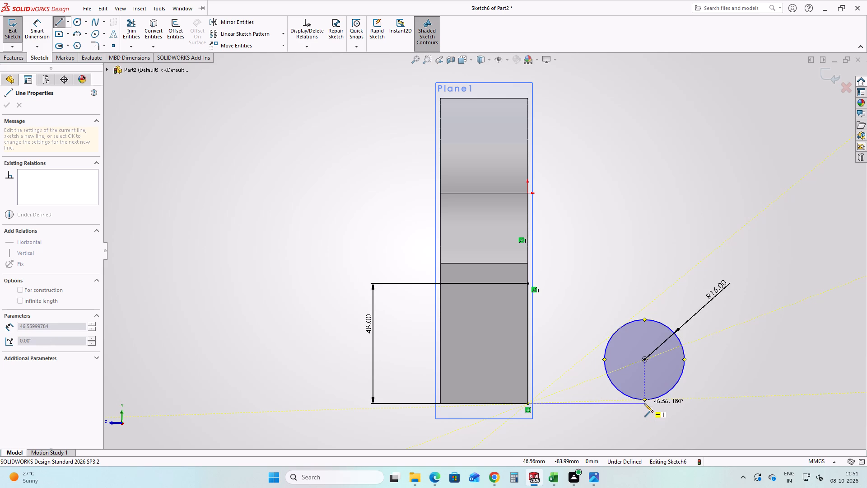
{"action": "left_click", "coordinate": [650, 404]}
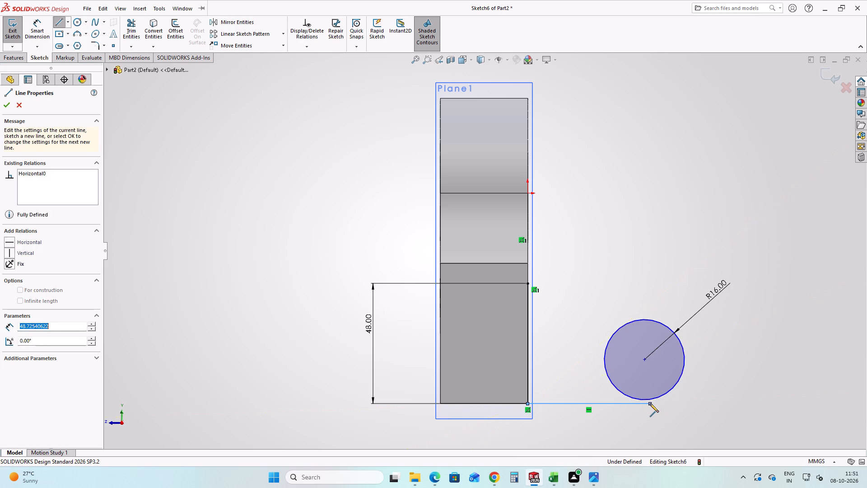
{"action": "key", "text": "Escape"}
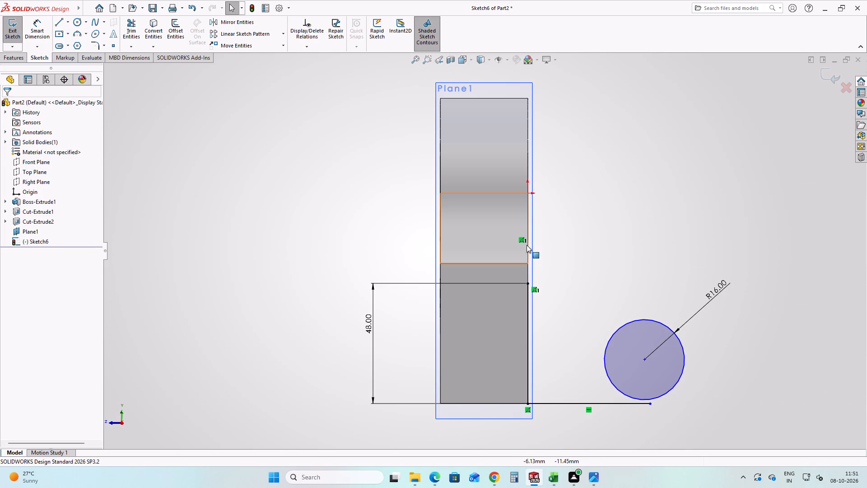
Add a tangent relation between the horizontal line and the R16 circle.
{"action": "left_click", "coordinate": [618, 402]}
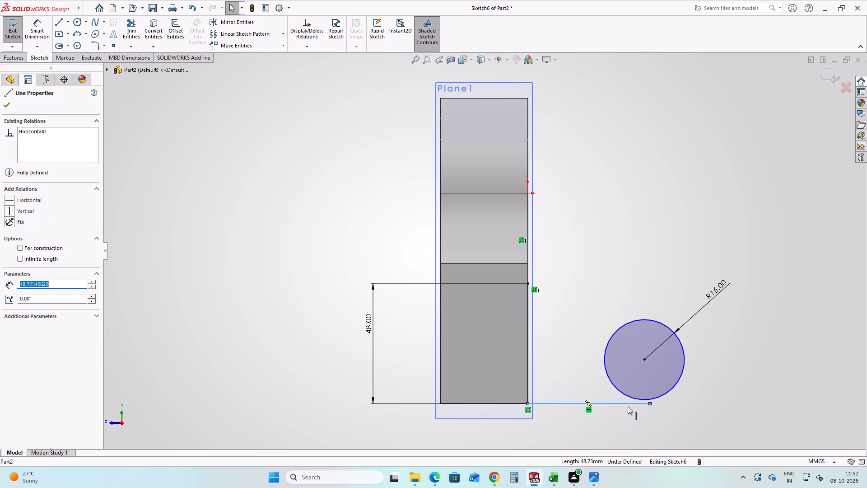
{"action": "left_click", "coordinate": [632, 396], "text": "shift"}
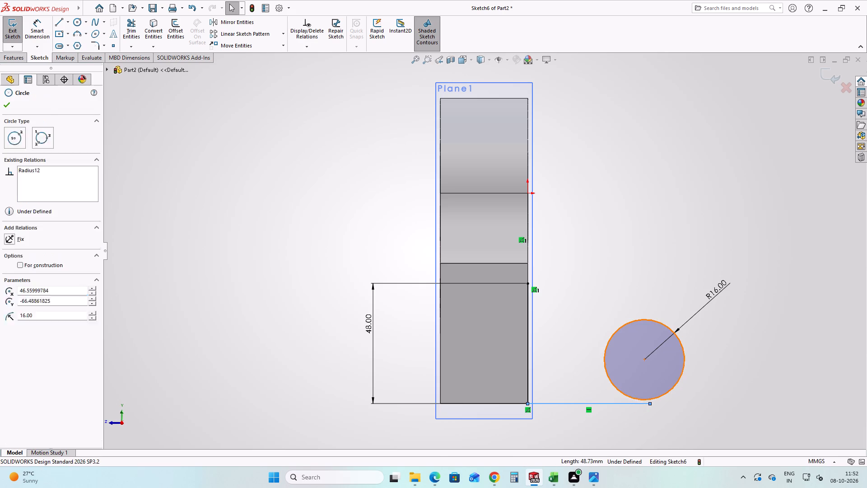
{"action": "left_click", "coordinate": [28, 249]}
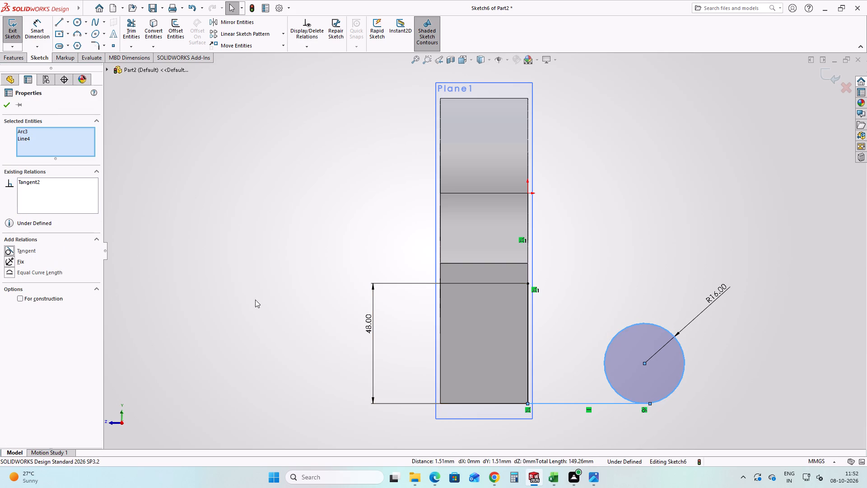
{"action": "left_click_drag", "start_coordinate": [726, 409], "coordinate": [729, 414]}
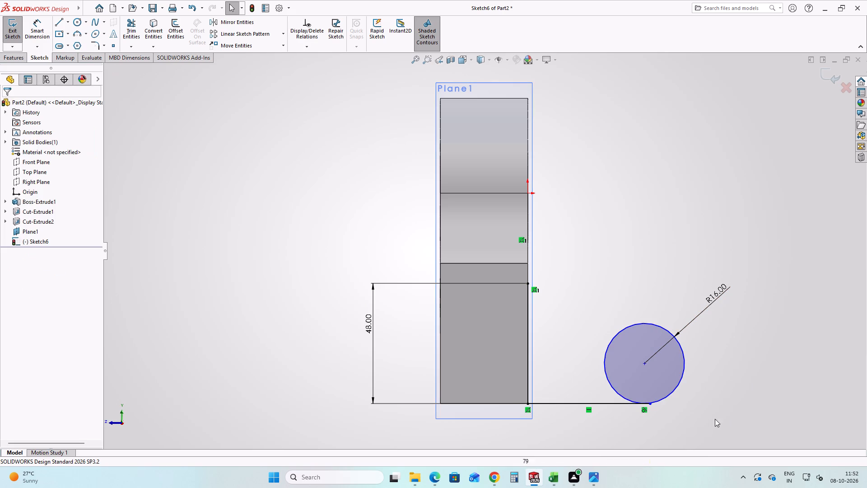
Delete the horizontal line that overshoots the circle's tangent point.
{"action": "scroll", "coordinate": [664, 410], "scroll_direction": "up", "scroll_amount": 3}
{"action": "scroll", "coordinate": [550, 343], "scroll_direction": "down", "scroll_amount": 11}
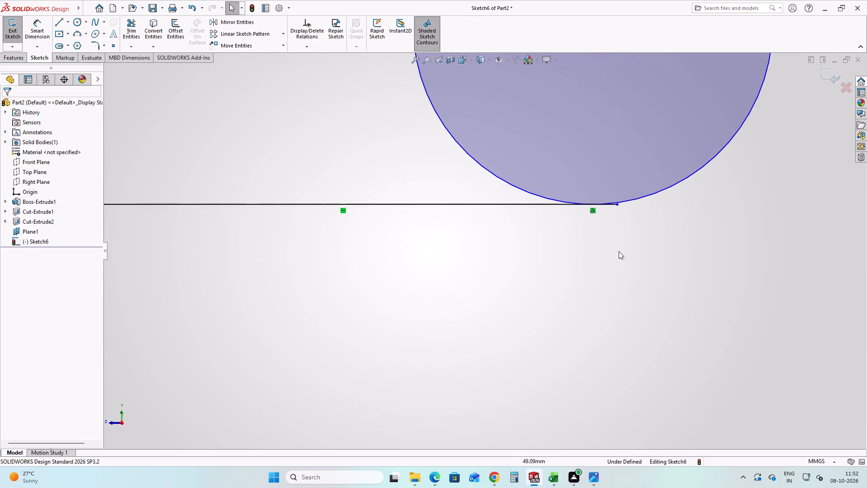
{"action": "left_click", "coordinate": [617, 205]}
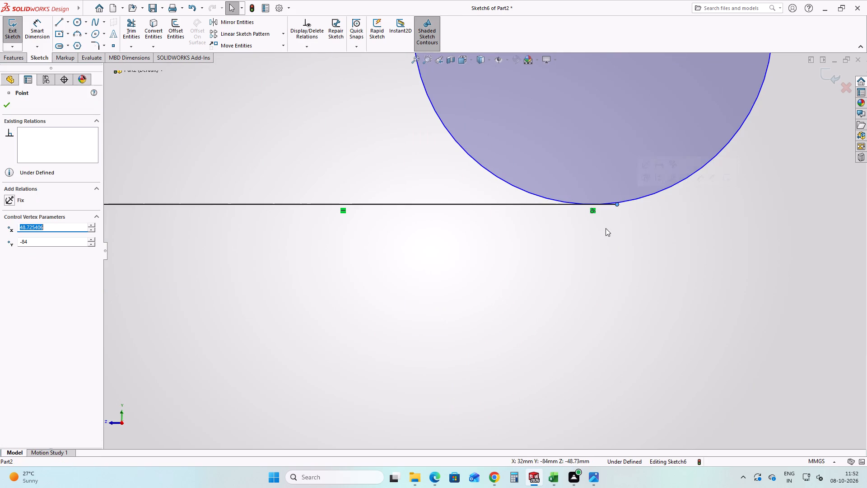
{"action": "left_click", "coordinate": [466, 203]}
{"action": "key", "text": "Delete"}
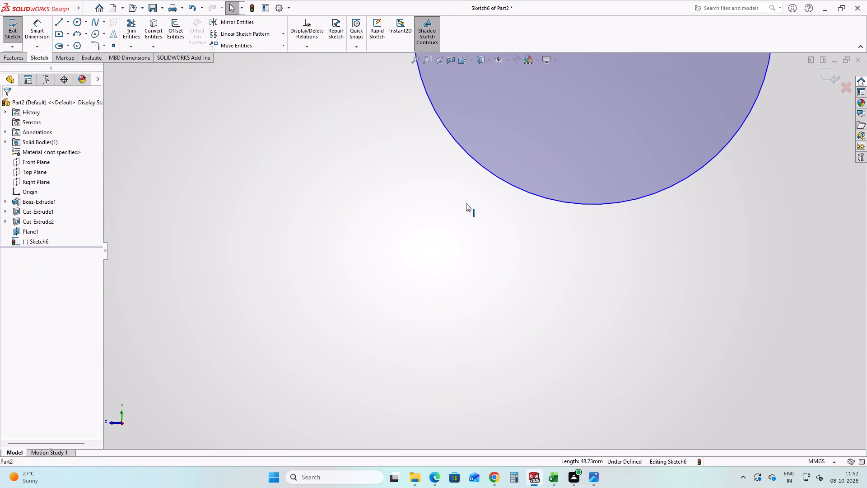
Sketch a horizontal line about 47 mm long from the block's lower corner to the R16 circle's lowest point.
{"action": "scroll", "coordinate": [466, 203], "scroll_direction": "down", "scroll_amount": 5}
{"action": "scroll", "coordinate": [490, 211], "scroll_direction": "up", "scroll_amount": 8}
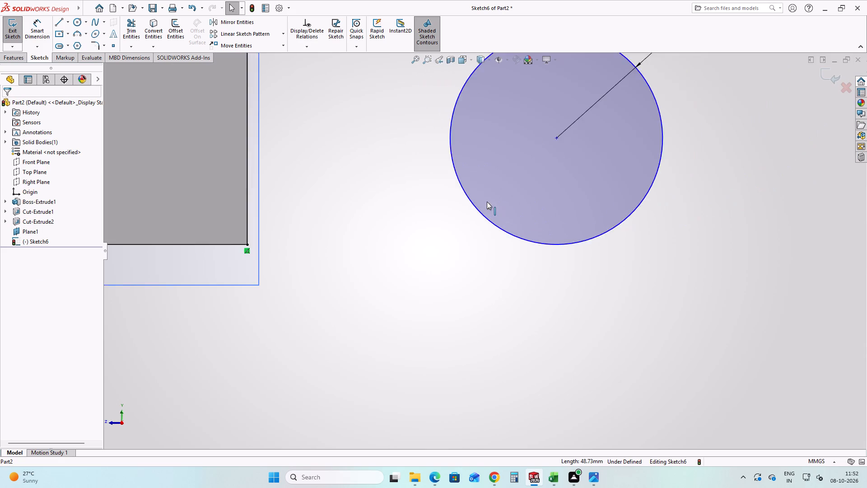
{"action": "scroll", "coordinate": [487, 202], "scroll_direction": "up", "scroll_amount": 2}
{"action": "left_click", "coordinate": [62, 21]}
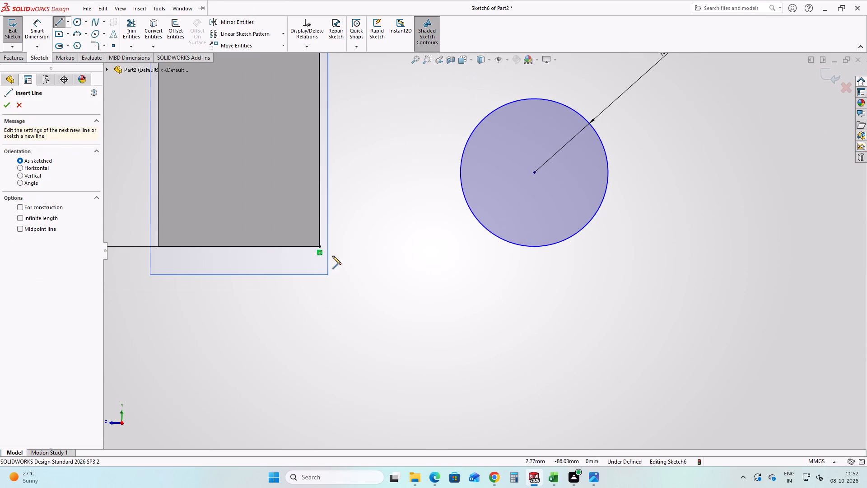
{"action": "left_click", "coordinate": [322, 249]}
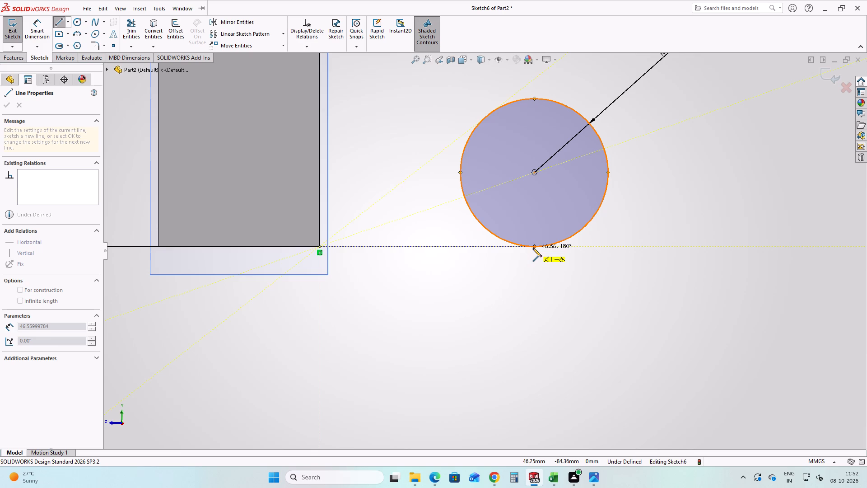
{"action": "left_click", "coordinate": [533, 248]}
{"action": "key", "text": "Escape"}
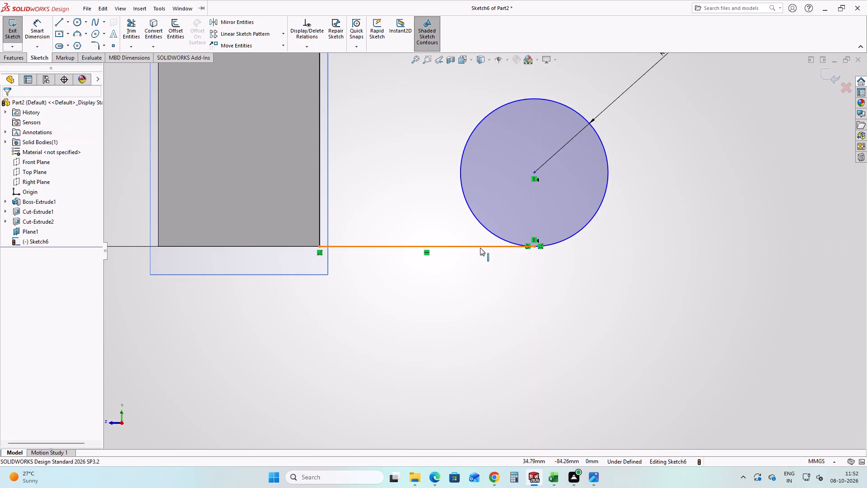
Apply a tangent relation between the new bottom line and the R16 circle.
{"action": "left_click", "coordinate": [480, 248]}
{"action": "left_click", "coordinate": [494, 234], "text": "shift"}
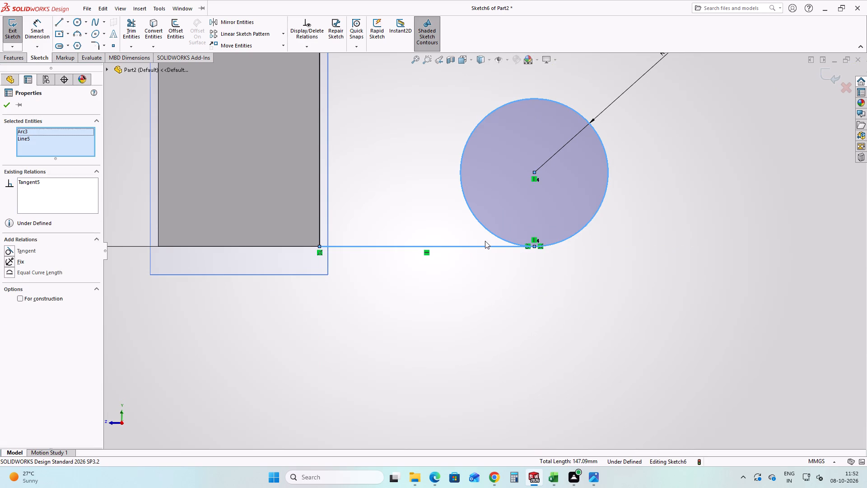
{"action": "left_click", "coordinate": [28, 251]}
{"action": "left_click", "coordinate": [475, 314]}
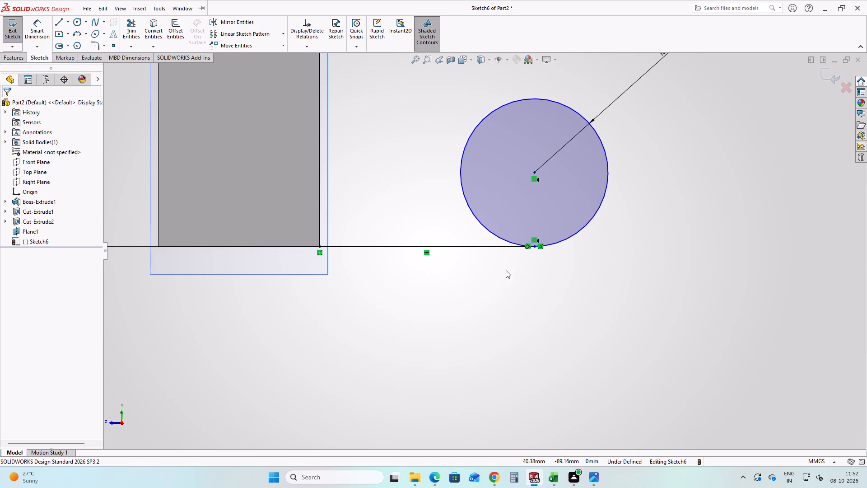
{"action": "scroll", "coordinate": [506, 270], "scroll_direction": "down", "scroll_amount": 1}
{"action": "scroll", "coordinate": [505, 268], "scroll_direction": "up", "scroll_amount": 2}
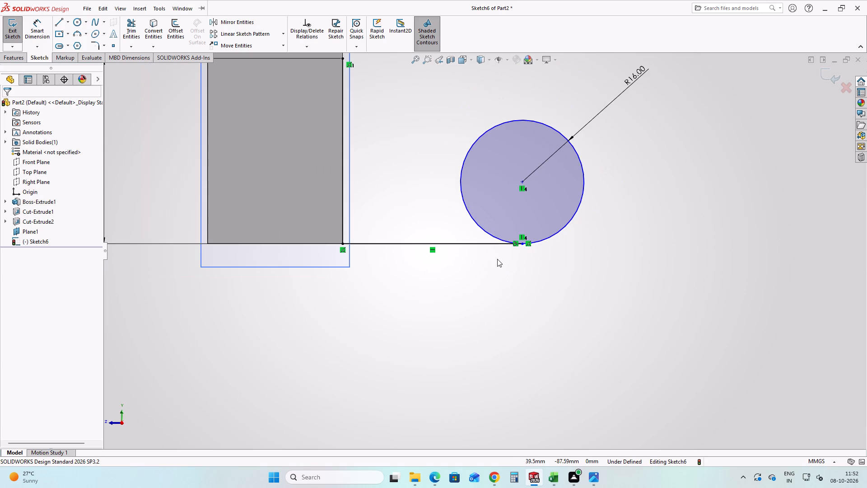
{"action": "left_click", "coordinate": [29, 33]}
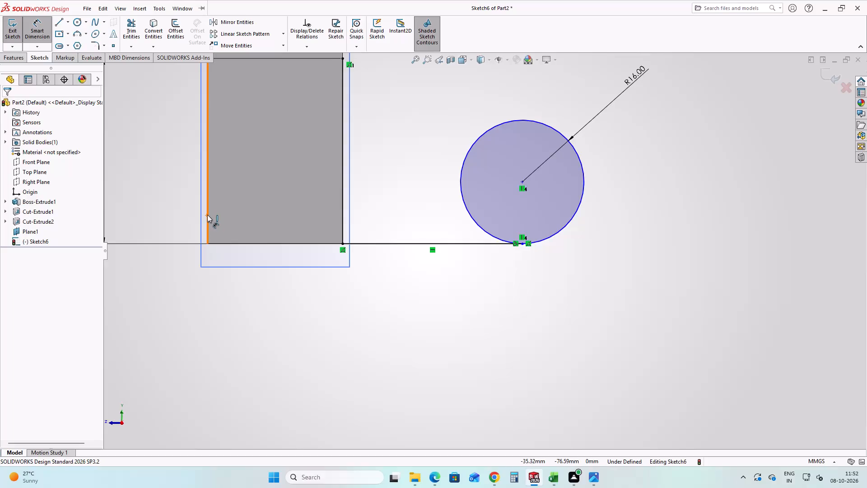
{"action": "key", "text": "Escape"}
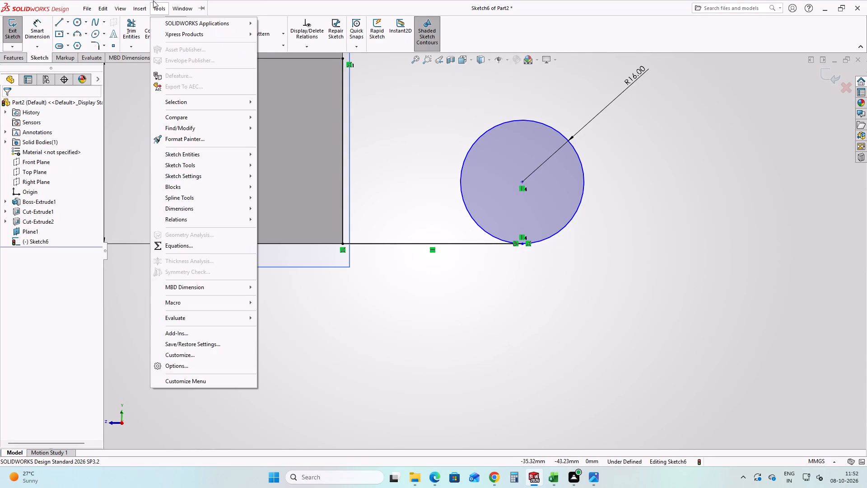
Sketch a circle of about 7.3 mm radius concentric with the R16 circle.
{"action": "left_click", "coordinate": [82, 20]}
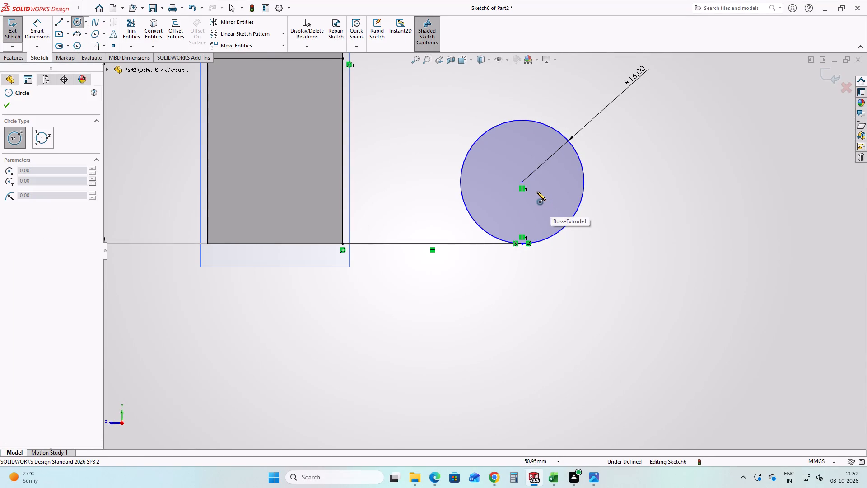
{"action": "left_click", "coordinate": [522, 183]}
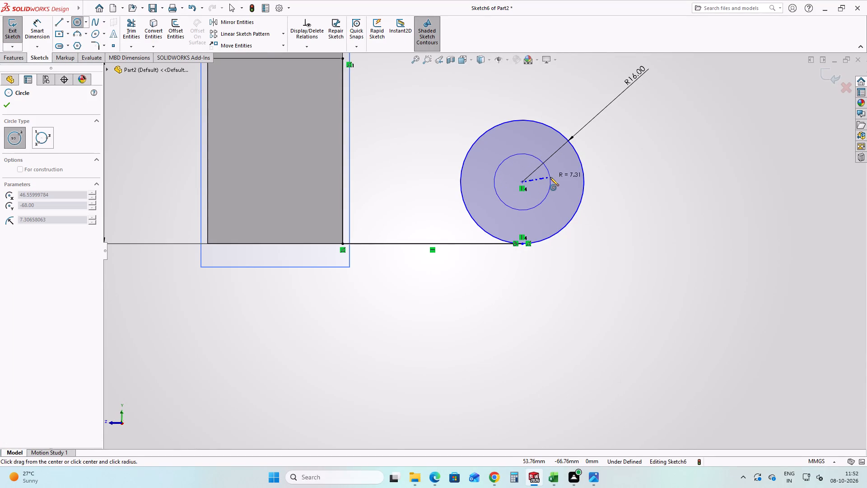
{"action": "left_click", "coordinate": [550, 177]}
{"action": "key", "text": "Escape"}
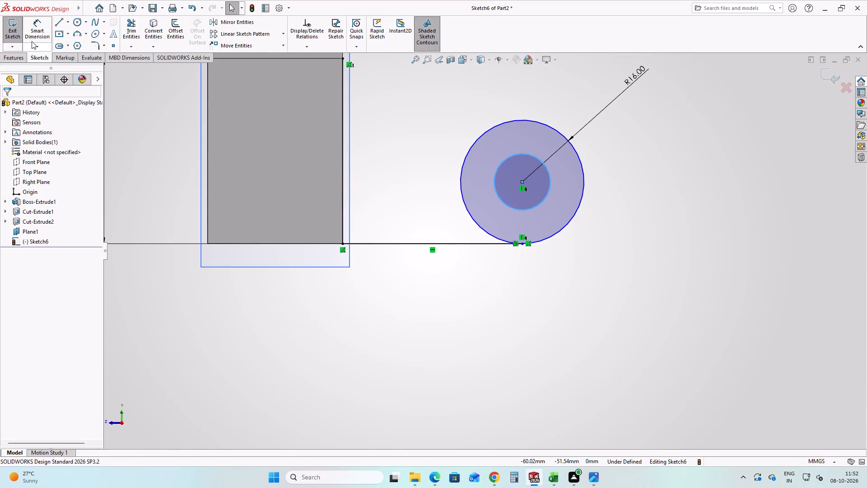
Dimension the inner circle's diameter as 16 mm, checking the value against the project.png drawing.
{"action": "left_click", "coordinate": [33, 39]}
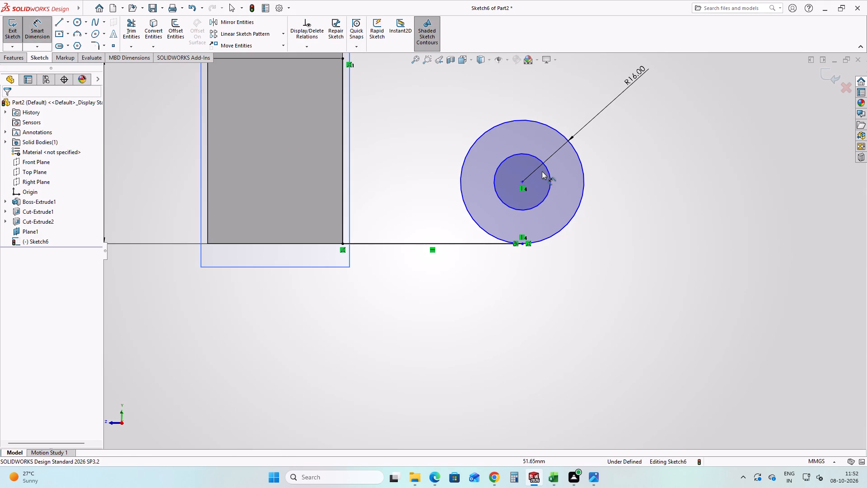
{"action": "left_click", "coordinate": [547, 172]}
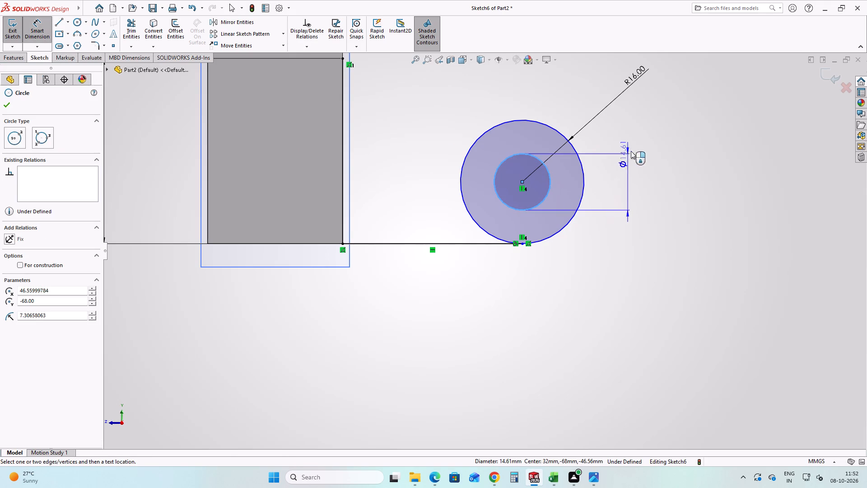
{"action": "left_click", "coordinate": [637, 137]}
{"action": "left_click", "coordinate": [591, 479]}
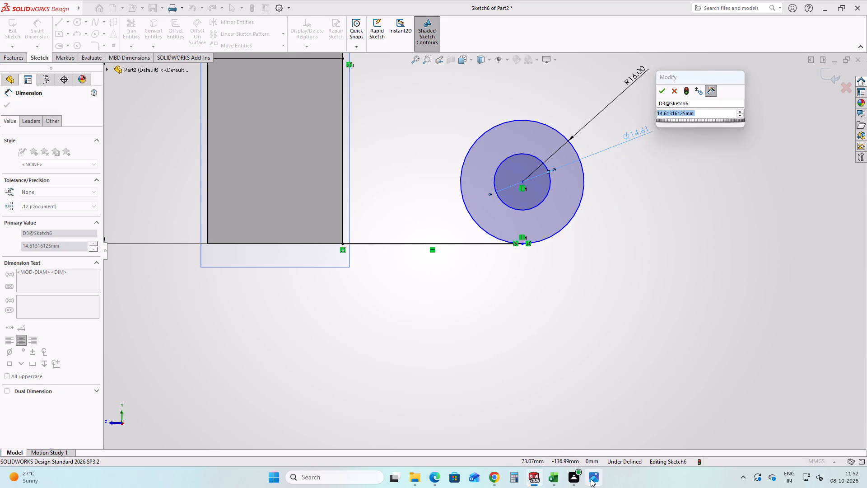
{"action": "left_click", "coordinate": [591, 479]}
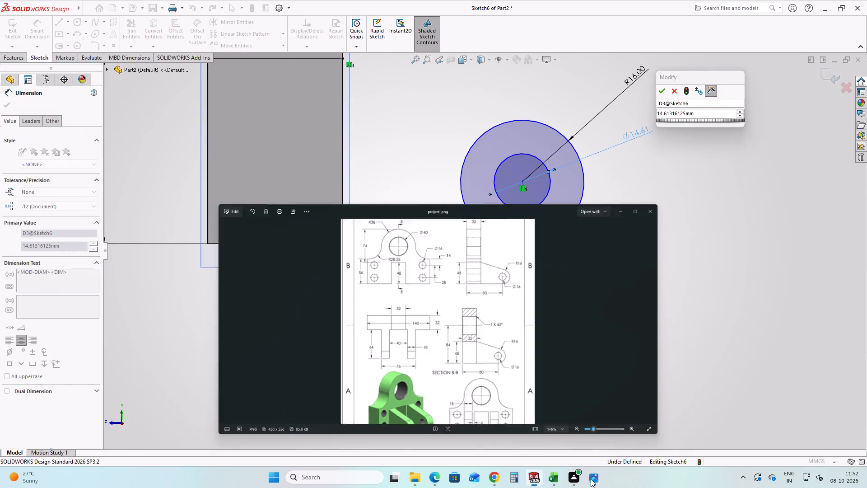
{"action": "left_click", "coordinate": [591, 479]}
{"action": "left_click", "coordinate": [591, 479]}
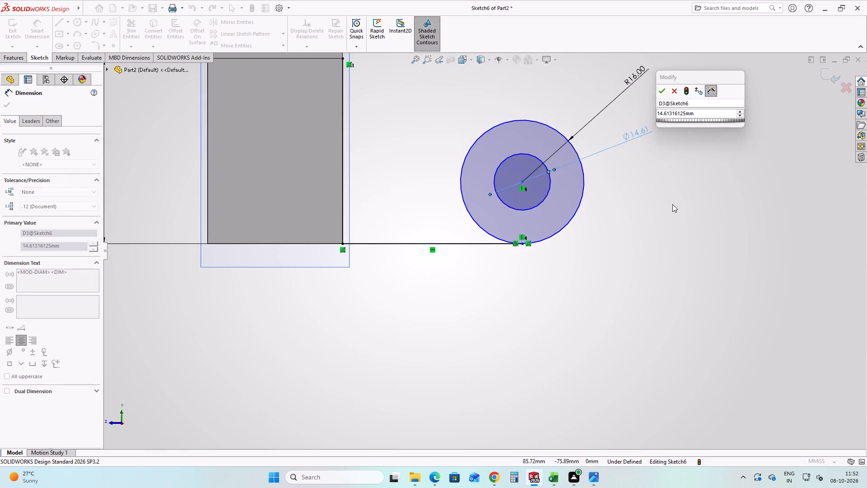
{"action": "left_click", "coordinate": [673, 113]}
{"action": "type", "text": "16"}
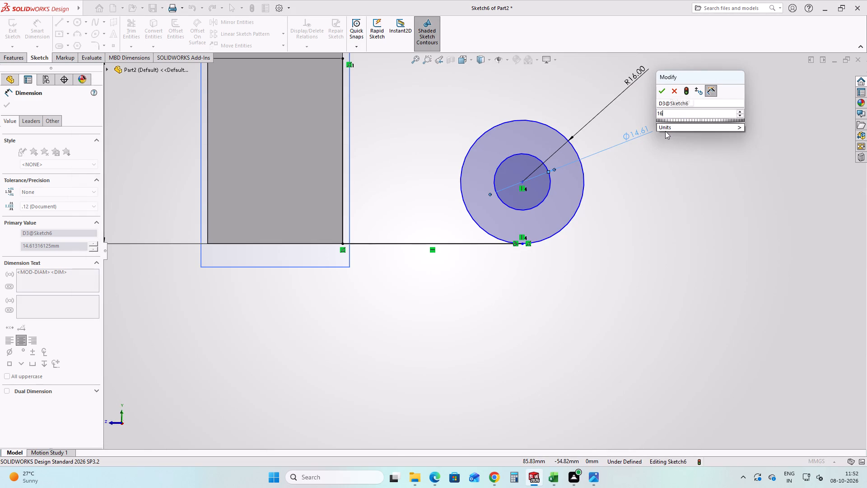
{"action": "key", "text": "Return"}
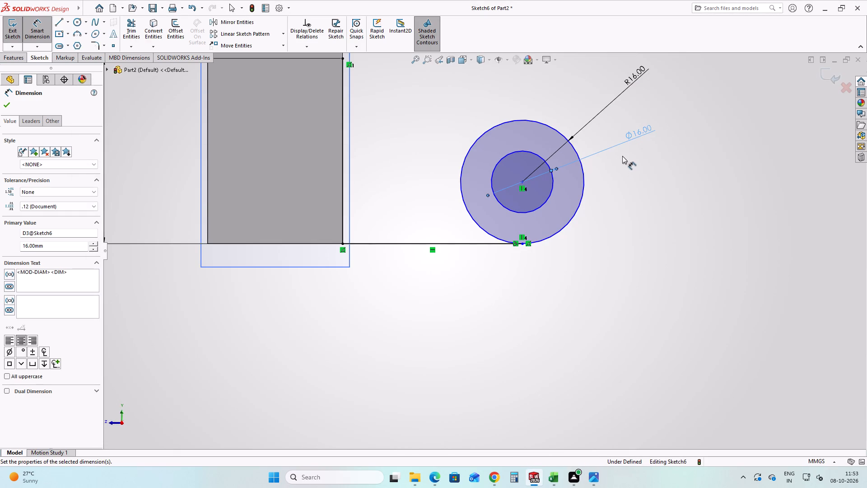
{"action": "left_click", "coordinate": [653, 206]}
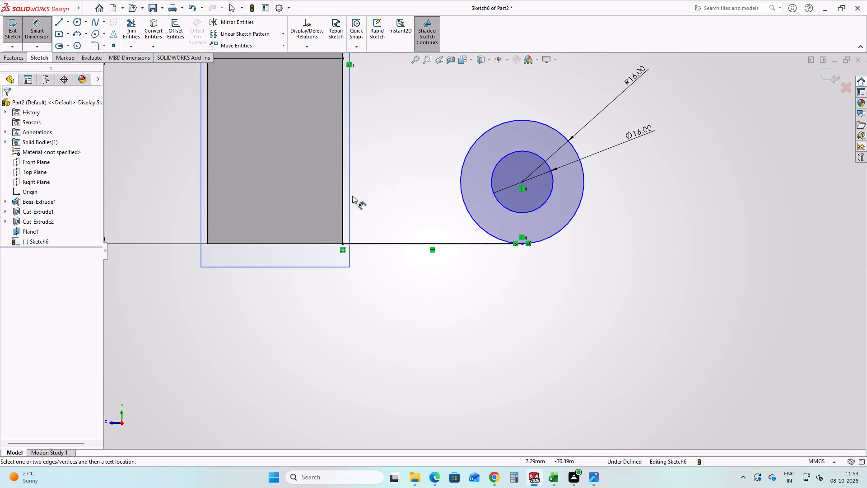
Dimension the horizontal distance from the block's far vertical edge to the circles' common centre as 80 mm.
{"action": "left_click", "coordinate": [206, 171]}
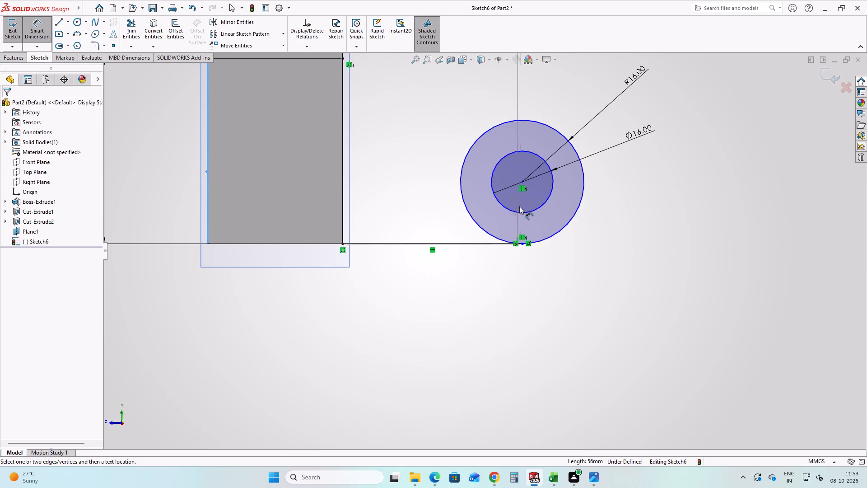
{"action": "left_click", "coordinate": [522, 181]}
{"action": "left_click", "coordinate": [519, 297]}
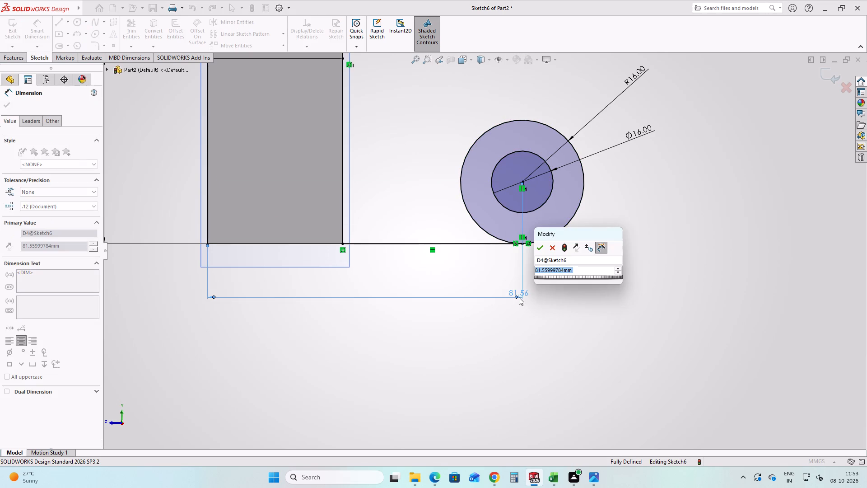
{"action": "type", "text": "80"}
{"action": "key", "text": "Return"}
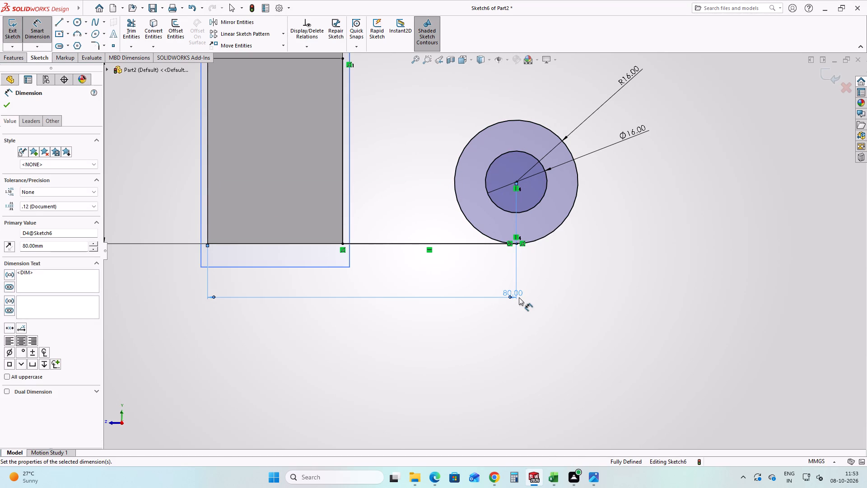
{"action": "left_click", "coordinate": [591, 297]}
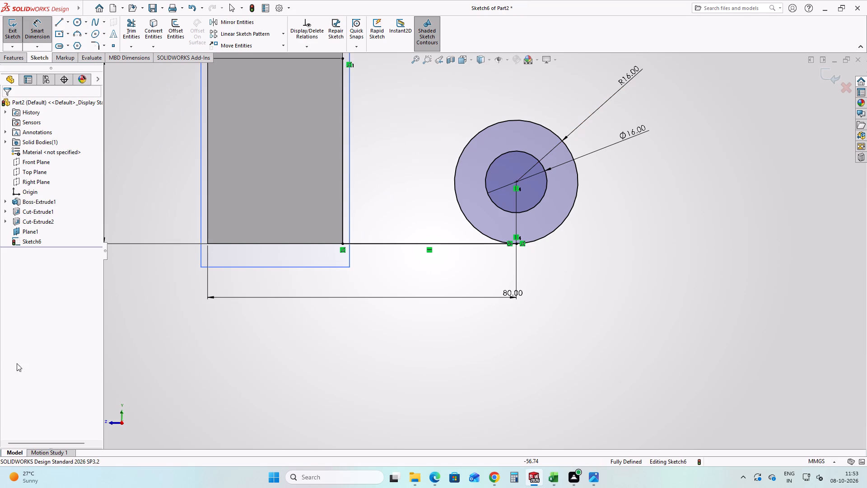
{"action": "key", "text": "Escape"}
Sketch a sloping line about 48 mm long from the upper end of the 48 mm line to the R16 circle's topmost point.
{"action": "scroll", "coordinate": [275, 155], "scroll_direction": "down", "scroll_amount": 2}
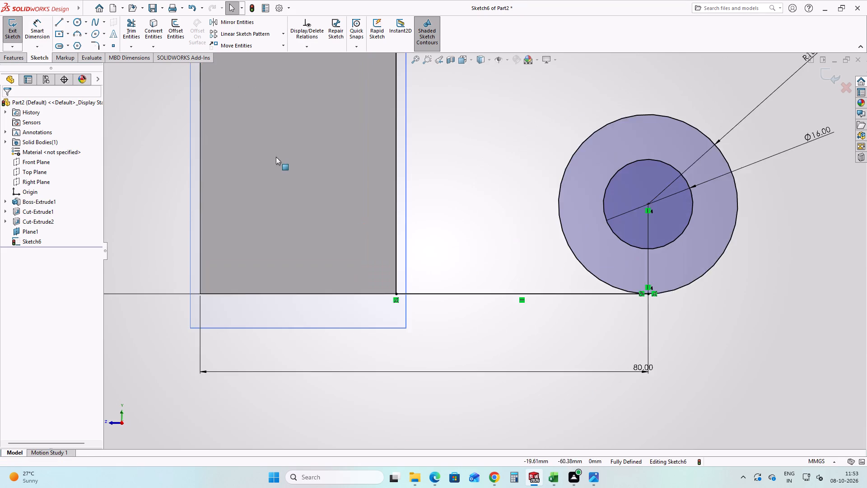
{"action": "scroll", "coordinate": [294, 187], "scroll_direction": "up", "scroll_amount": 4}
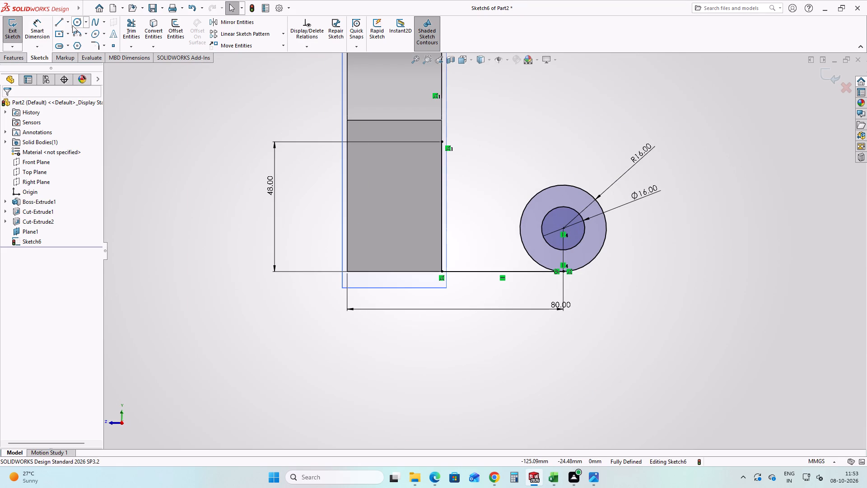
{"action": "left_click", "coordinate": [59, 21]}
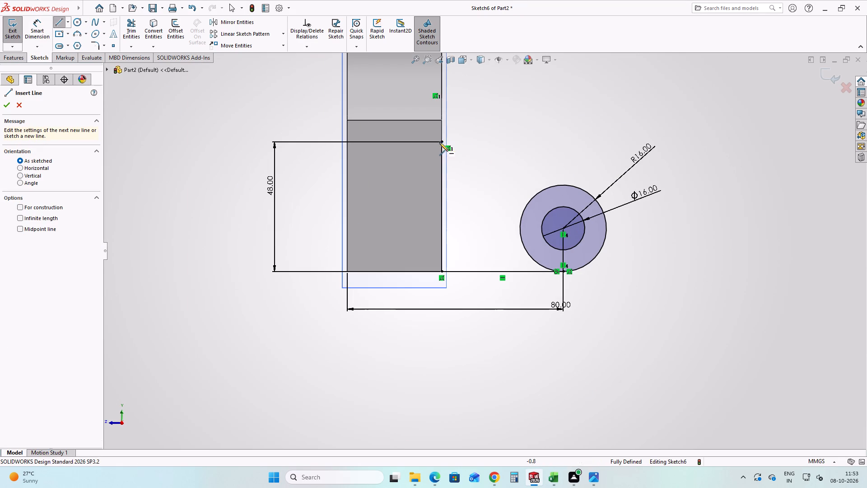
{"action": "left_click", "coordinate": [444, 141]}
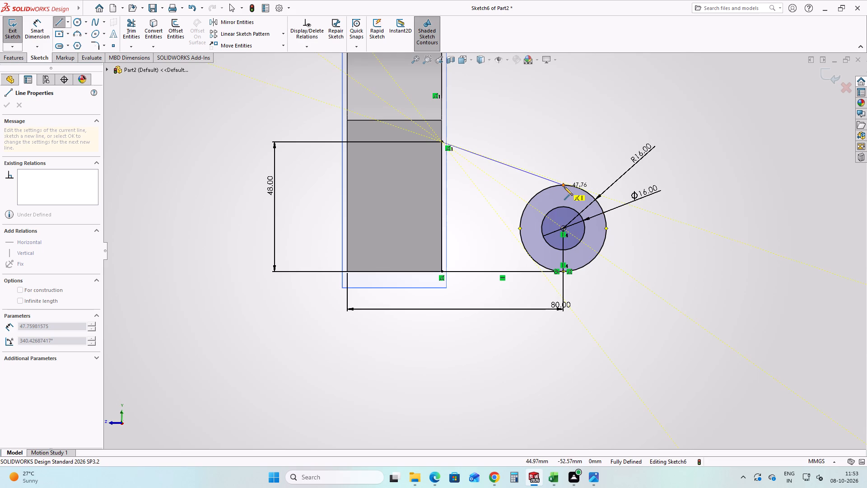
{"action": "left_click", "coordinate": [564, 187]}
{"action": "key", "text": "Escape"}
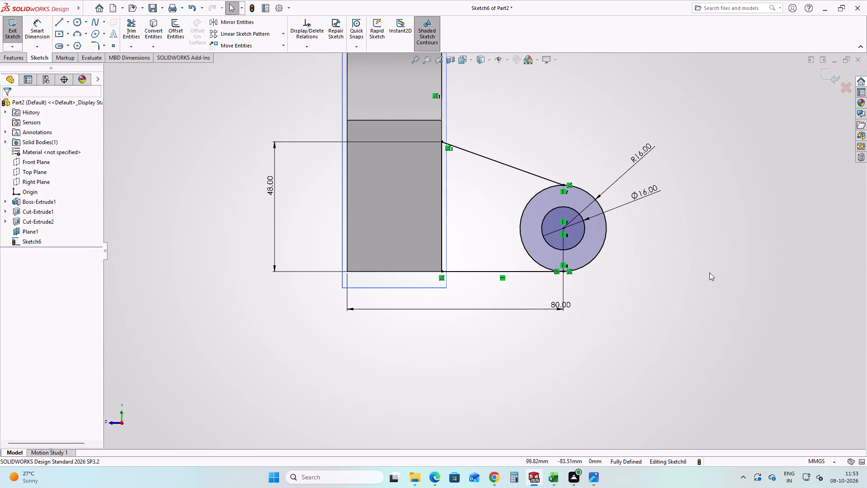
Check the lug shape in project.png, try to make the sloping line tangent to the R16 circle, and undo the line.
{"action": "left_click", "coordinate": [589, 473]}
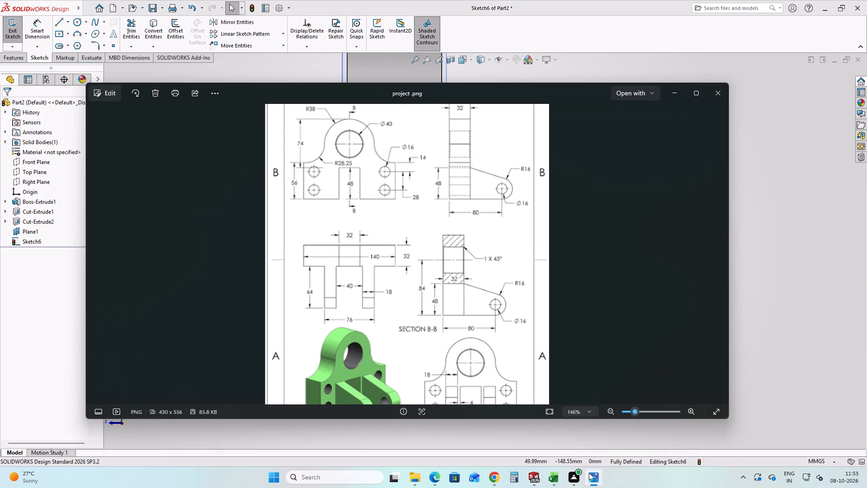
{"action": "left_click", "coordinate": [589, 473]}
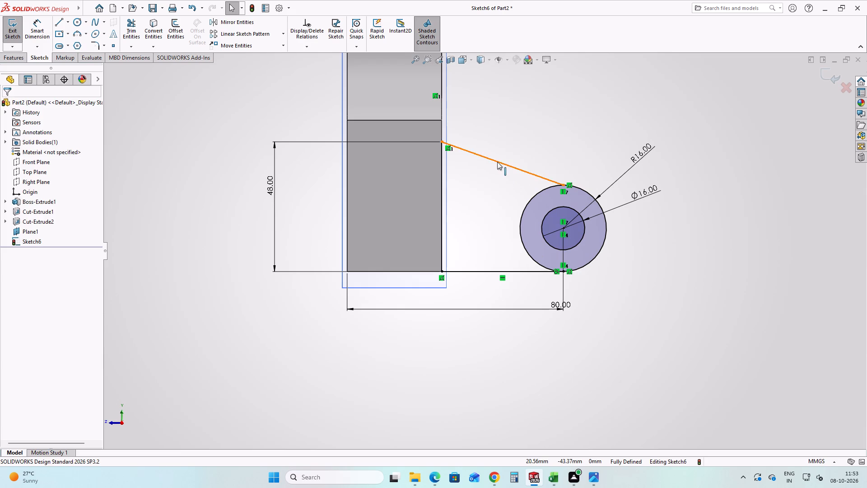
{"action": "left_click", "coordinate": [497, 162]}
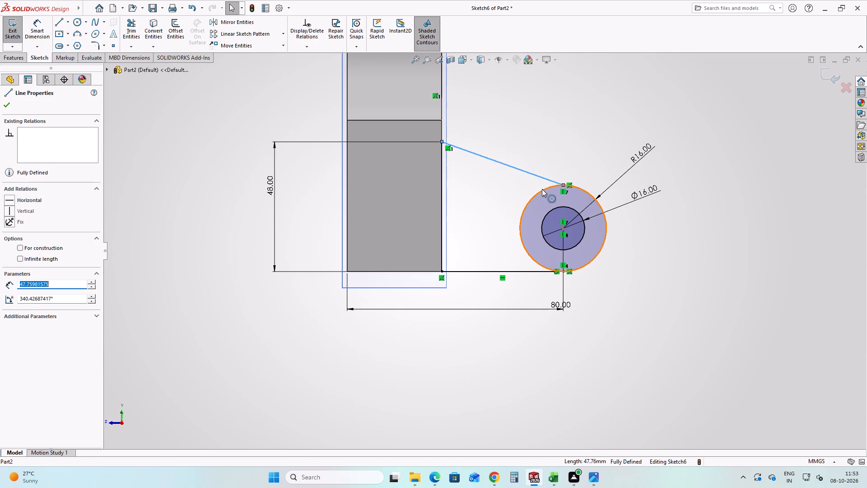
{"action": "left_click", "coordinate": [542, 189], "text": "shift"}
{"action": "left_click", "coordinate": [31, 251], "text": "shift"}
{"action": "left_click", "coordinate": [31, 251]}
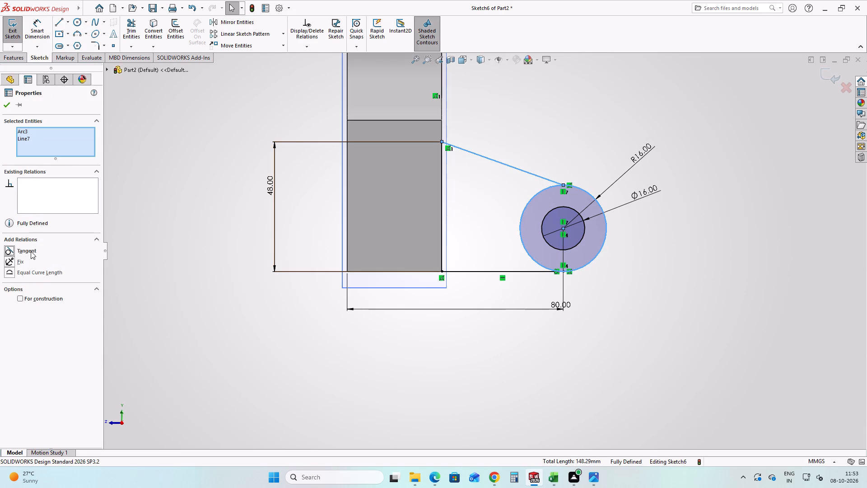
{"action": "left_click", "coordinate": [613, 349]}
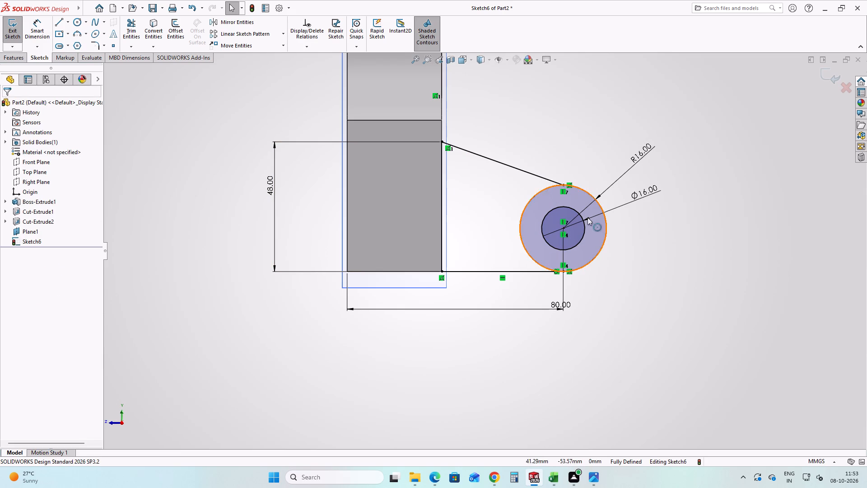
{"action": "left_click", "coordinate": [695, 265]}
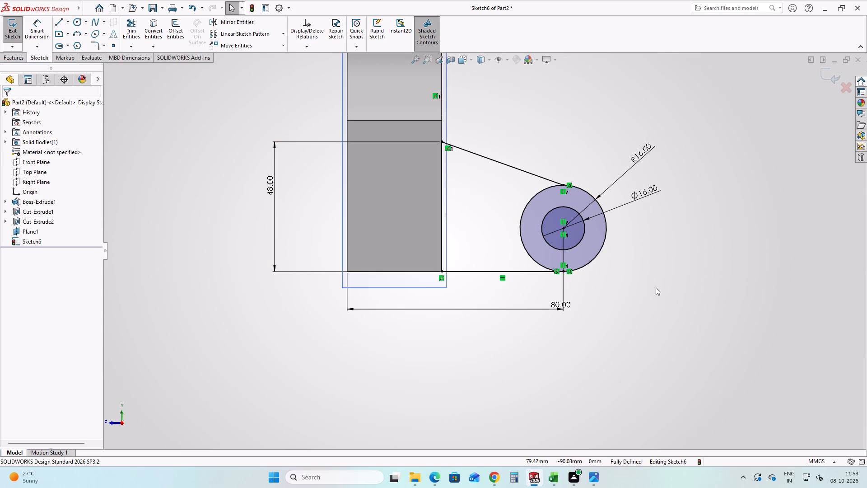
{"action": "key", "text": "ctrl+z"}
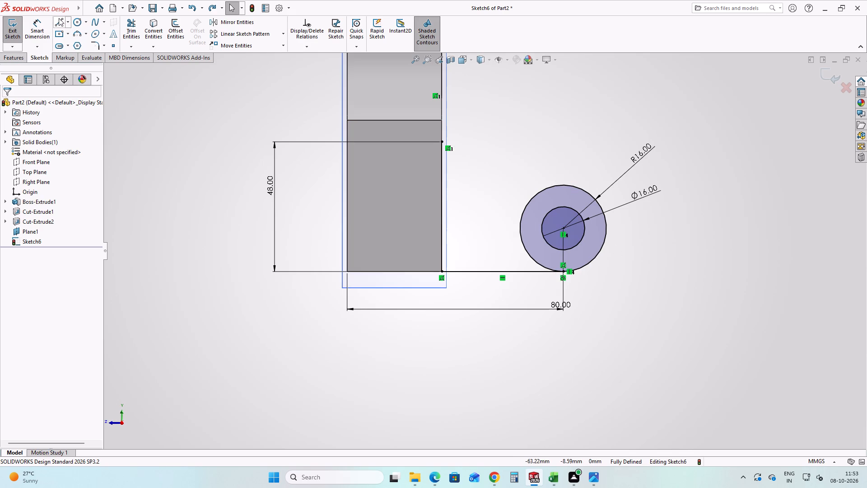
Sketch a sloping line about 54 mm long from the 48 mm line's upper end to the R16 circle, just past its topmost point.
{"action": "left_click", "coordinate": [59, 18]}
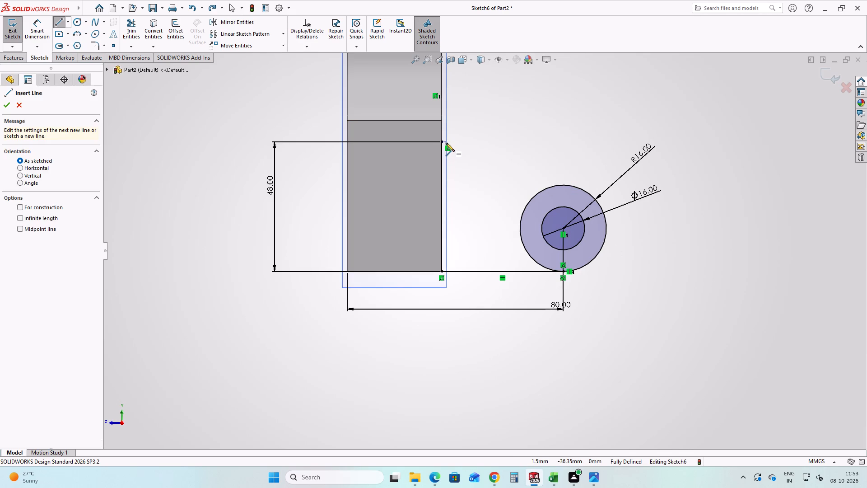
{"action": "left_click", "coordinate": [441, 142]}
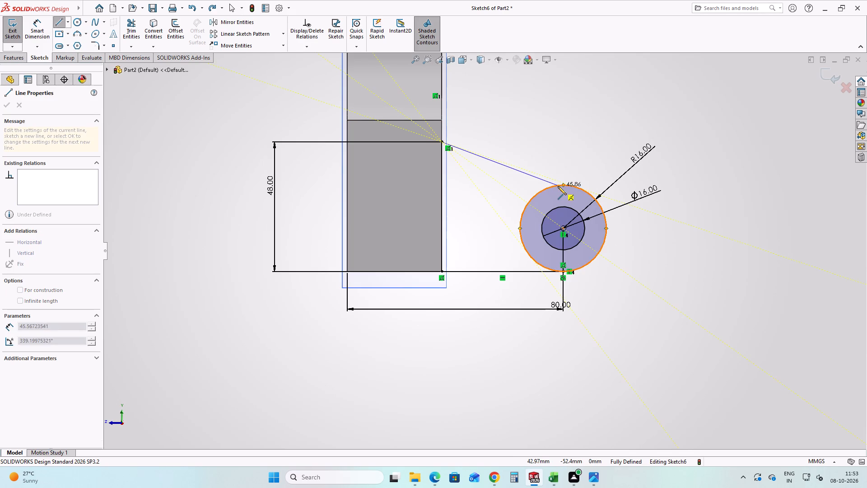
{"action": "left_click", "coordinate": [581, 189]}
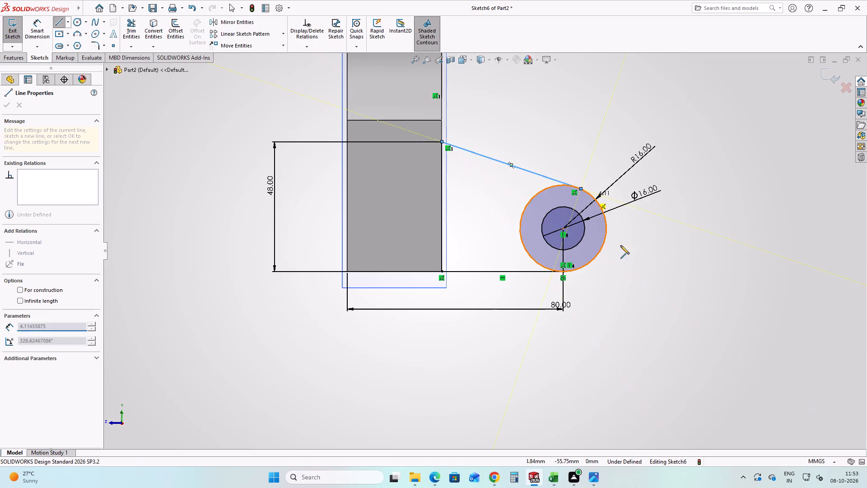
{"action": "key", "text": "Escape"}
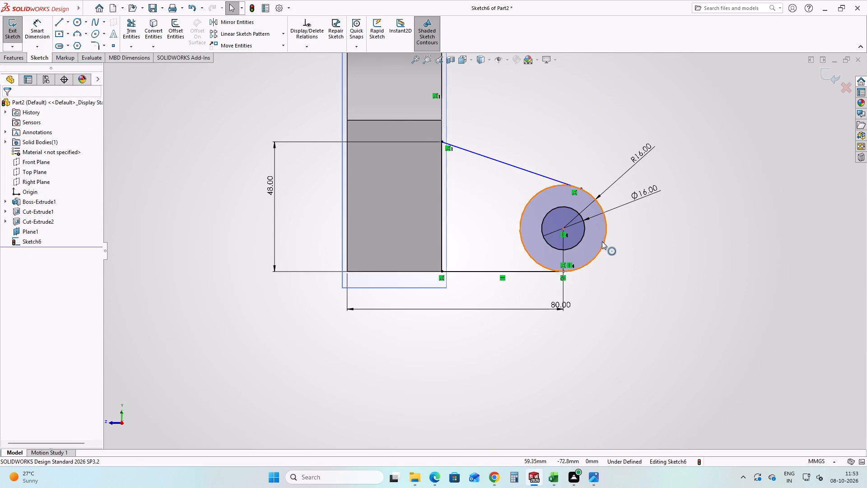
Add a tangent relation between the sloping line and the R16 circle.
{"action": "left_click", "coordinate": [554, 181], "text": "shift"}
{"action": "left_click", "coordinate": [553, 186], "text": "shift"}
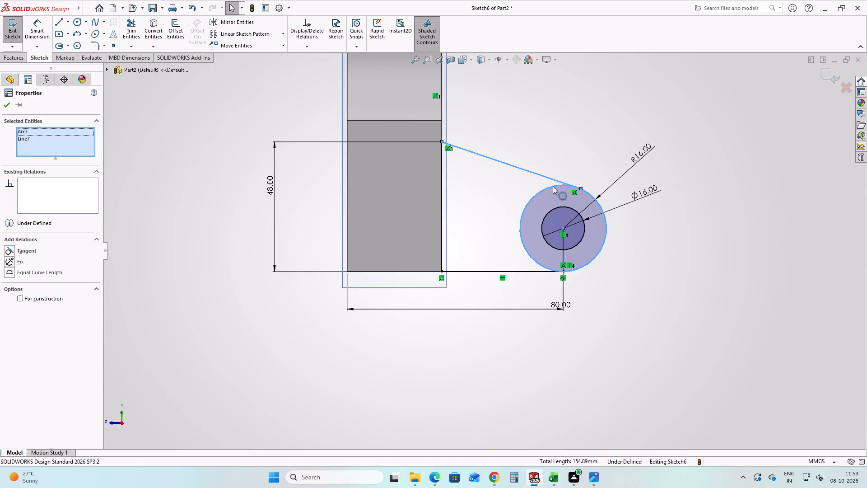
{"action": "left_click", "coordinate": [13, 249]}
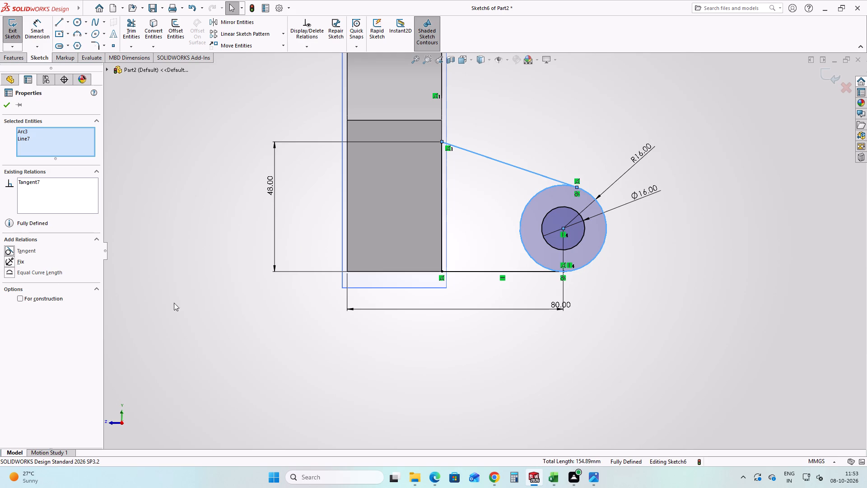
{"action": "left_click", "coordinate": [687, 323]}
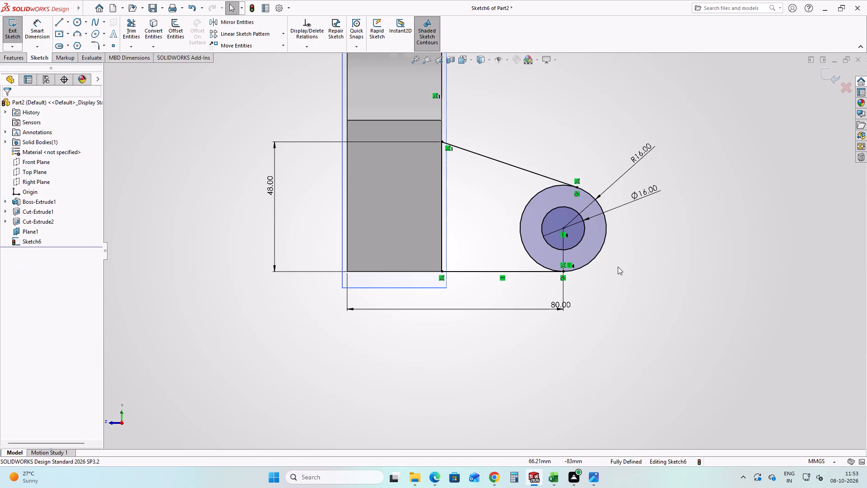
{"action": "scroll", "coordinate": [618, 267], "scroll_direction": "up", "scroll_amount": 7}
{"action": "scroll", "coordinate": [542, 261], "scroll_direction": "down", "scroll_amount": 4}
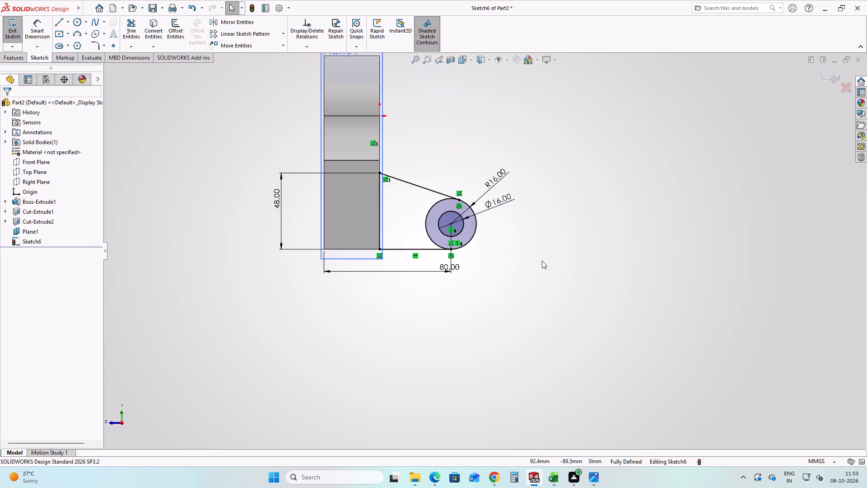
Examine the lug's horizontal bottom line and its tangent point on the R16 circle.
{"action": "scroll", "coordinate": [542, 261], "scroll_direction": "down", "scroll_amount": 4}
{"action": "scroll", "coordinate": [236, 183], "scroll_direction": "down", "scroll_amount": 2}
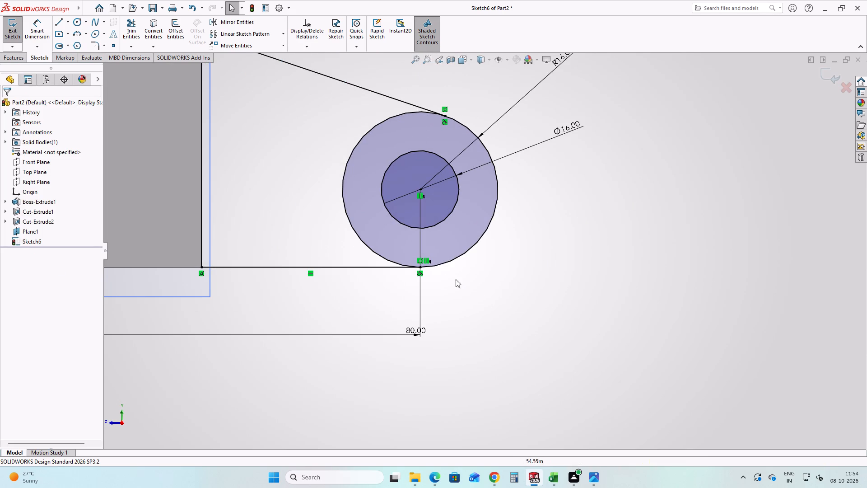
{"action": "left_click", "coordinate": [385, 267]}
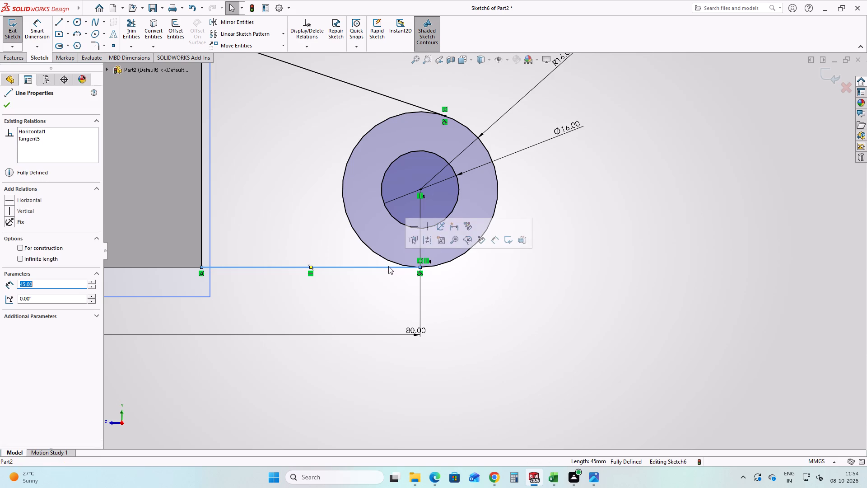
{"action": "left_click", "coordinate": [565, 310]}
{"action": "scroll", "coordinate": [397, 282], "scroll_direction": "up", "scroll_amount": 2}
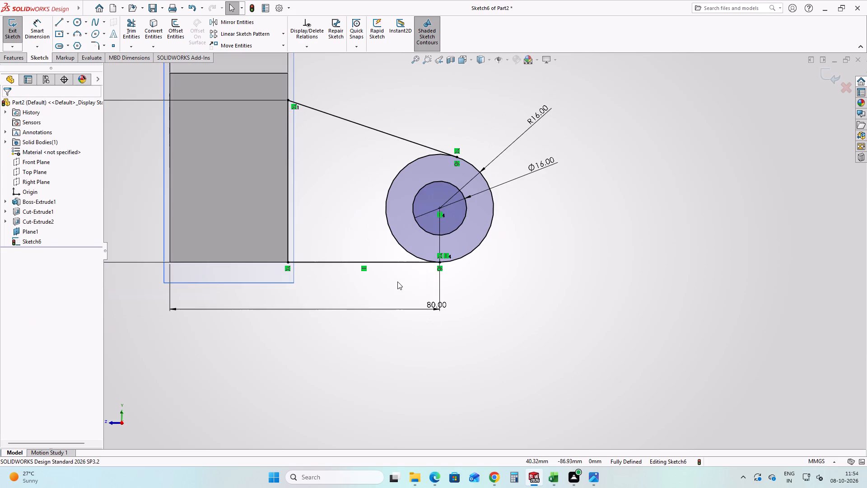
{"action": "scroll", "coordinate": [398, 282], "scroll_direction": "down", "scroll_amount": 4}
{"action": "scroll", "coordinate": [481, 267], "scroll_direction": "down", "scroll_amount": 2}
{"action": "left_click", "coordinate": [432, 210]}
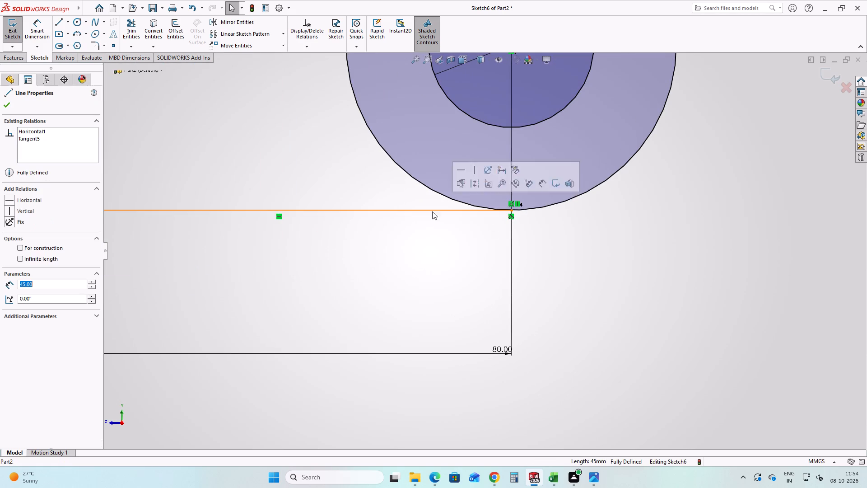
{"action": "scroll", "coordinate": [506, 324], "scroll_direction": "down", "scroll_amount": 3}
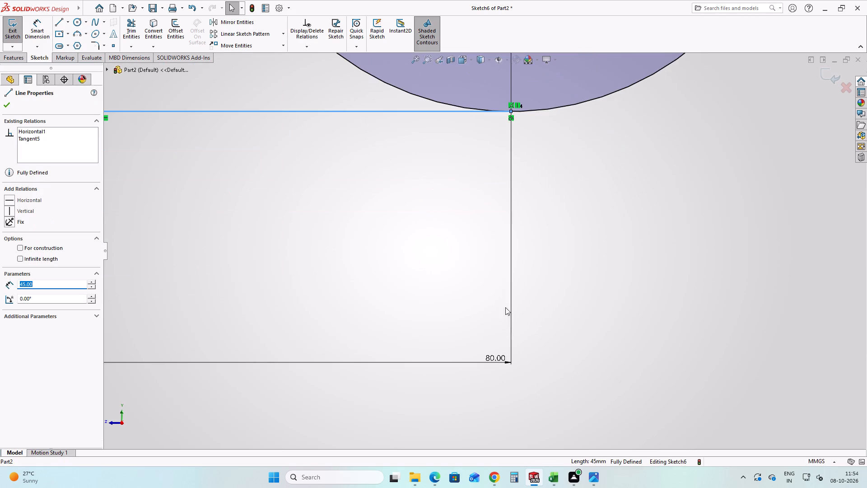
{"action": "scroll", "coordinate": [478, 197], "scroll_direction": "down", "scroll_amount": 2}
{"action": "scroll", "coordinate": [478, 197], "scroll_direction": "up", "scroll_amount": 11}
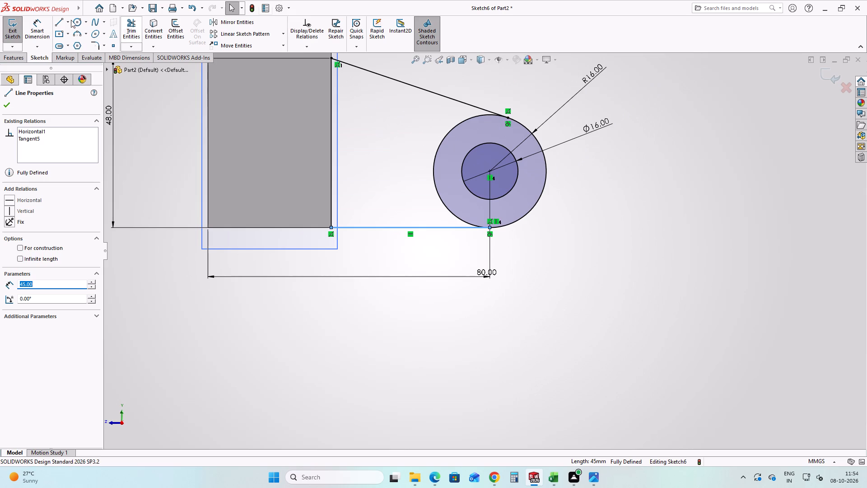
Trim away the inner part of the R16 circle between the sloping line and the bottom line using Power Trim.
{"action": "left_click", "coordinate": [131, 30]}
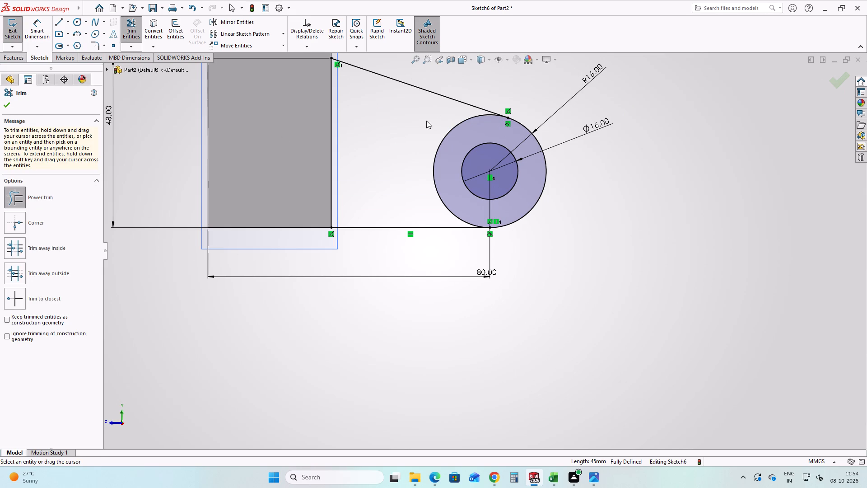
{"action": "left_click_drag", "start_coordinate": [426, 121], "coordinate": [452, 175]}
{"action": "left_click", "coordinate": [696, 237]}
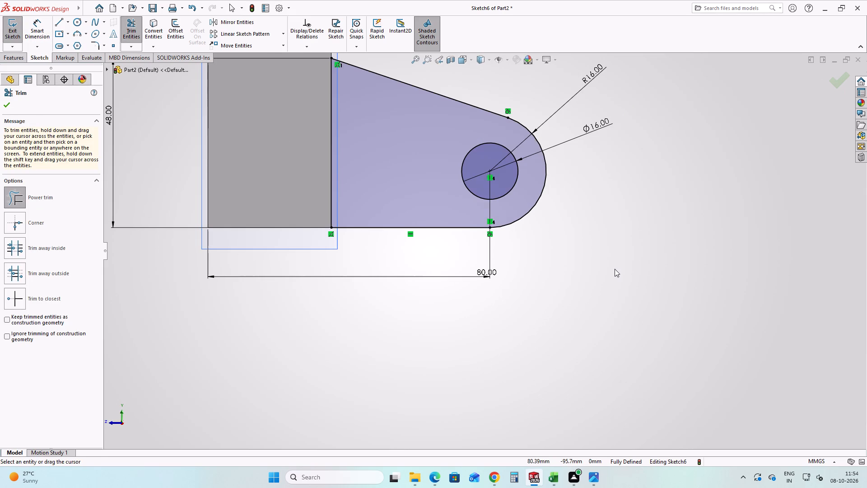
{"action": "scroll", "coordinate": [615, 269], "scroll_direction": "down", "scroll_amount": 1}
{"action": "scroll", "coordinate": [615, 269], "scroll_direction": "up", "scroll_amount": 3}
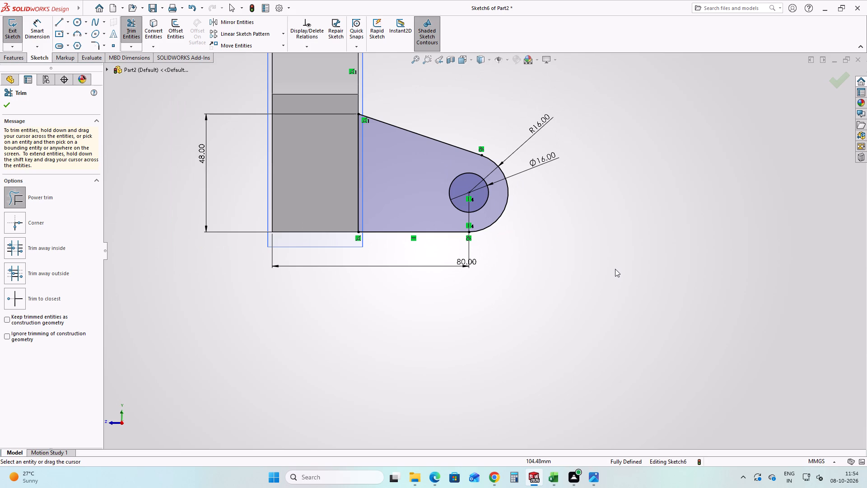
{"action": "left_click", "coordinate": [598, 292]}
{"action": "left_click", "coordinate": [2, 107]}
{"action": "left_click", "coordinate": [557, 249]}
Compare the trimmed lug profile with the side view in project.png.
{"action": "left_click", "coordinate": [597, 479]}
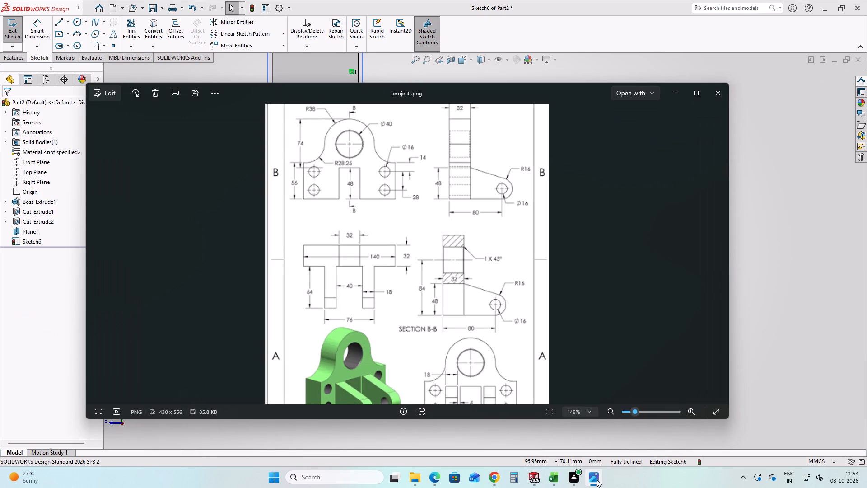
{"action": "left_click", "coordinate": [597, 479]}
{"action": "left_click", "coordinate": [597, 479]}
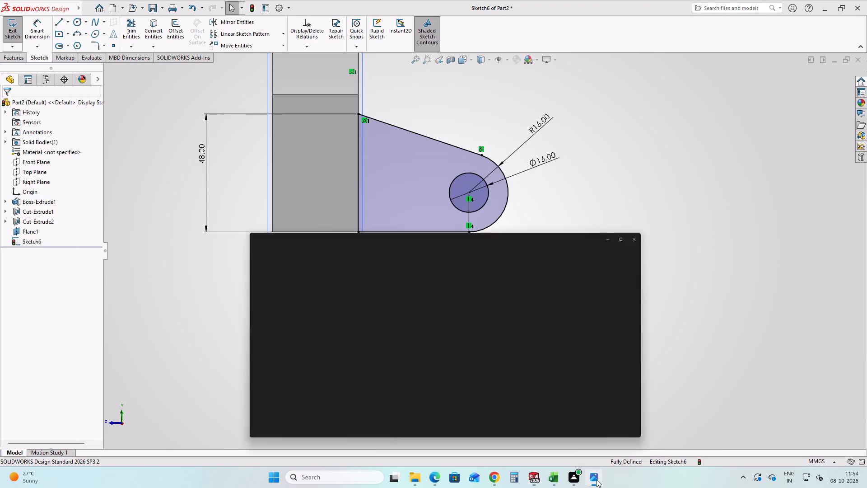
{"action": "left_click", "coordinate": [597, 479]}
{"action": "left_click", "coordinate": [597, 479]}
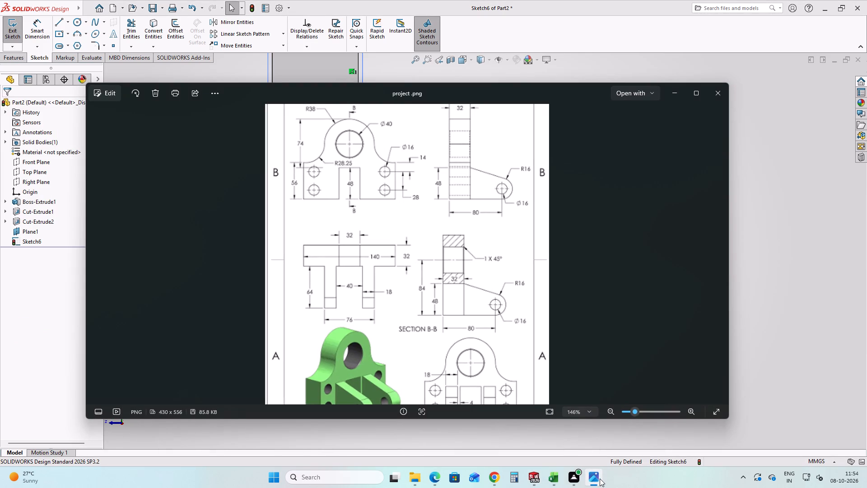
{"action": "left_click", "coordinate": [600, 479]}
{"action": "scroll", "coordinate": [545, 349], "scroll_direction": "up", "scroll_amount": 2}
{"action": "scroll", "coordinate": [534, 332], "scroll_direction": "down", "scroll_amount": 5}
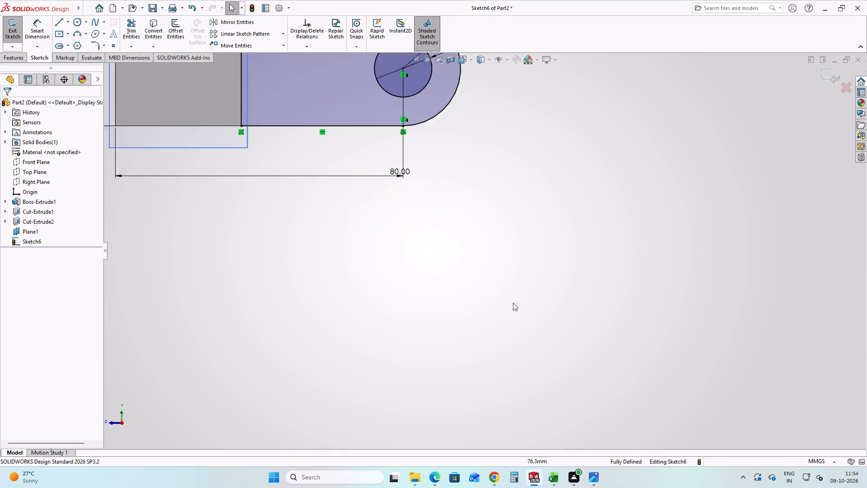
{"action": "scroll", "coordinate": [490, 290], "scroll_direction": "up", "scroll_amount": 8}
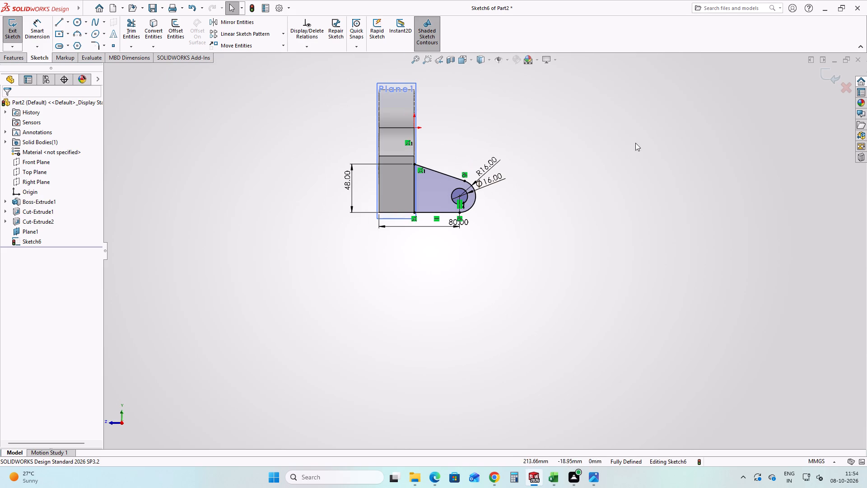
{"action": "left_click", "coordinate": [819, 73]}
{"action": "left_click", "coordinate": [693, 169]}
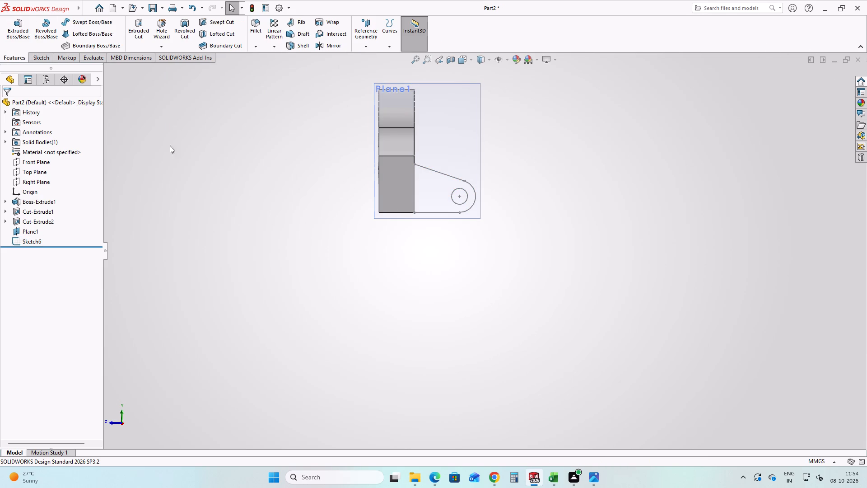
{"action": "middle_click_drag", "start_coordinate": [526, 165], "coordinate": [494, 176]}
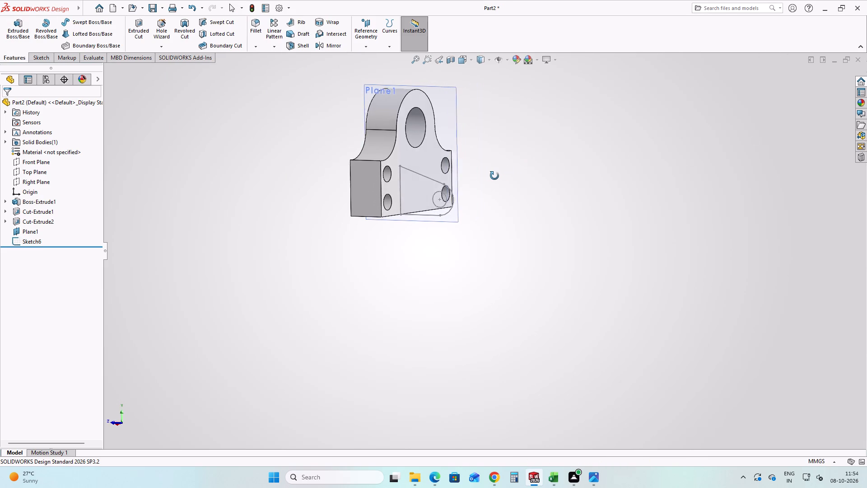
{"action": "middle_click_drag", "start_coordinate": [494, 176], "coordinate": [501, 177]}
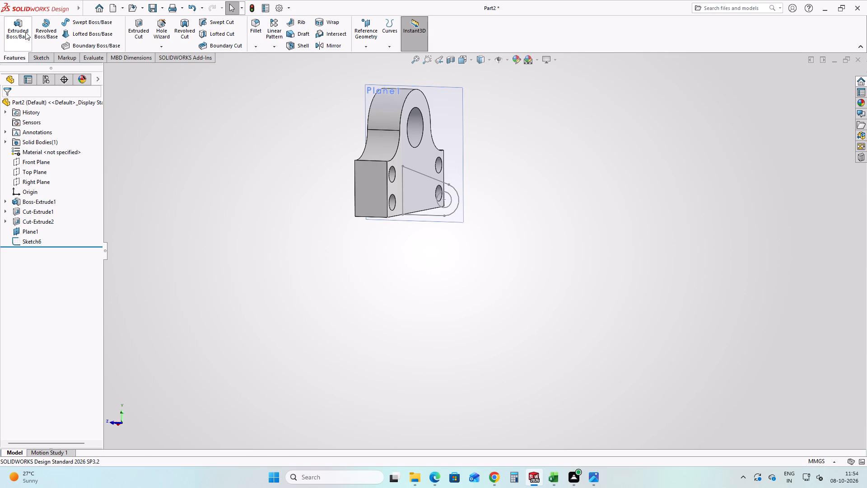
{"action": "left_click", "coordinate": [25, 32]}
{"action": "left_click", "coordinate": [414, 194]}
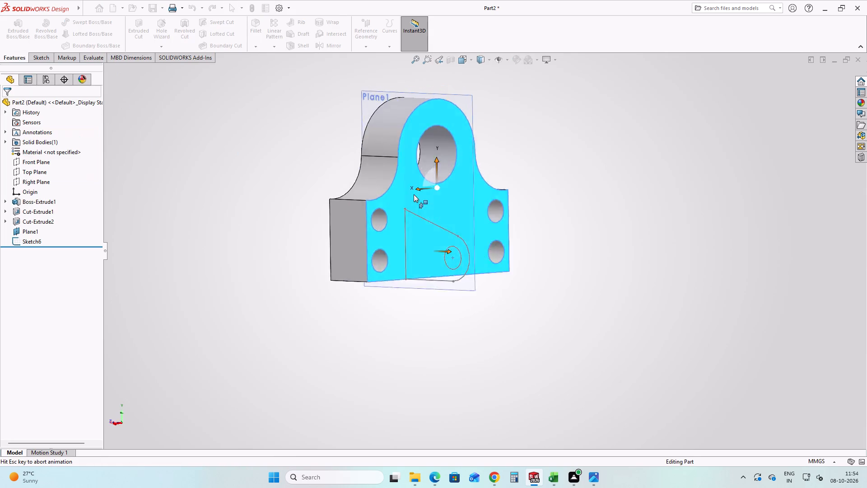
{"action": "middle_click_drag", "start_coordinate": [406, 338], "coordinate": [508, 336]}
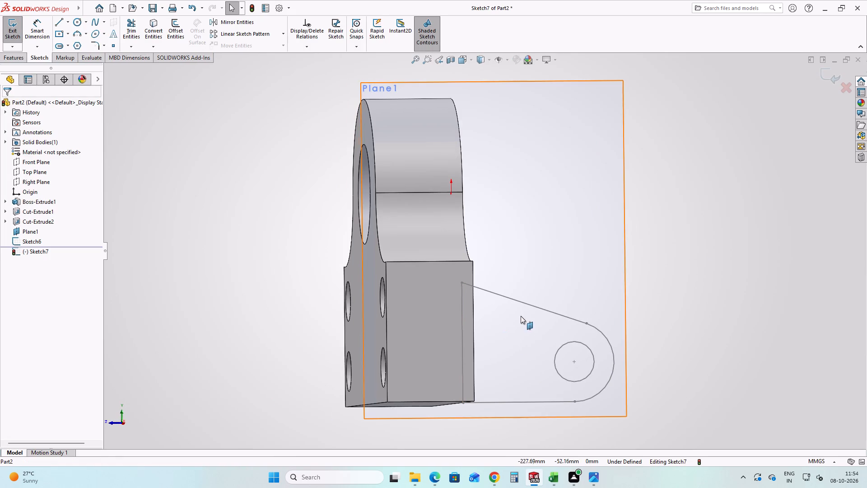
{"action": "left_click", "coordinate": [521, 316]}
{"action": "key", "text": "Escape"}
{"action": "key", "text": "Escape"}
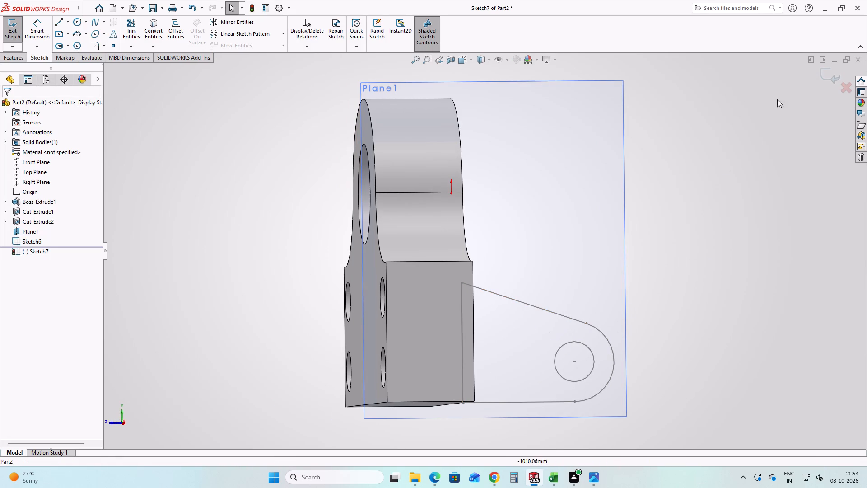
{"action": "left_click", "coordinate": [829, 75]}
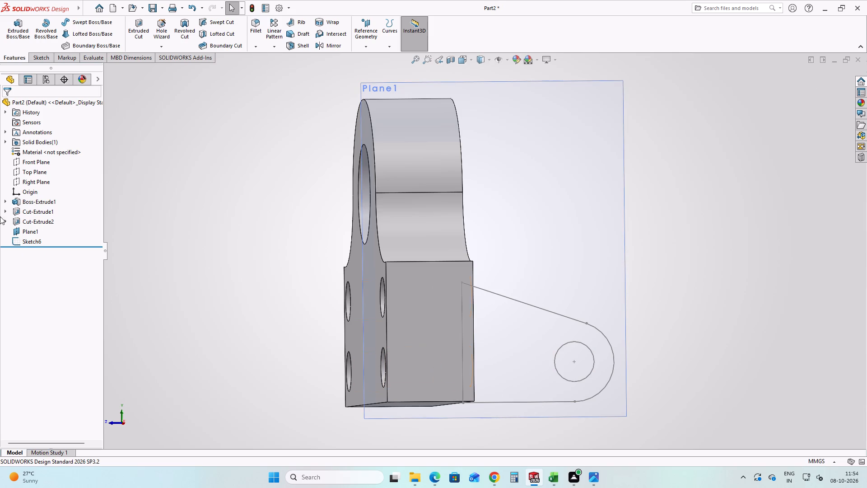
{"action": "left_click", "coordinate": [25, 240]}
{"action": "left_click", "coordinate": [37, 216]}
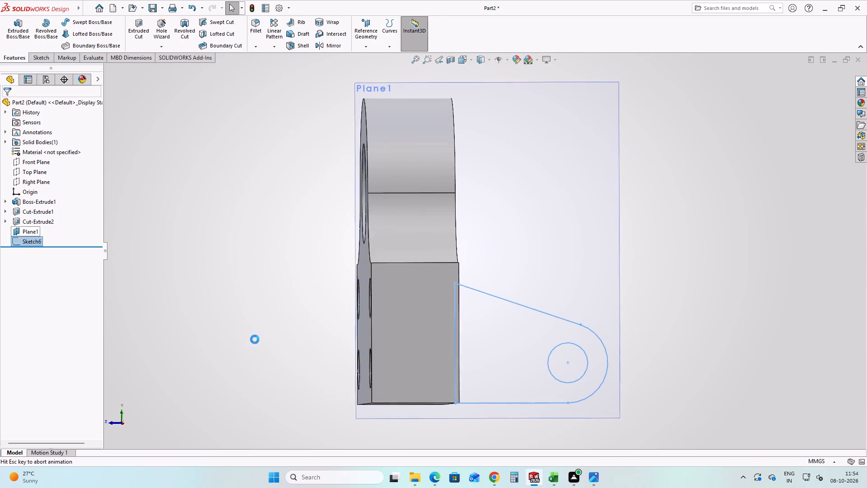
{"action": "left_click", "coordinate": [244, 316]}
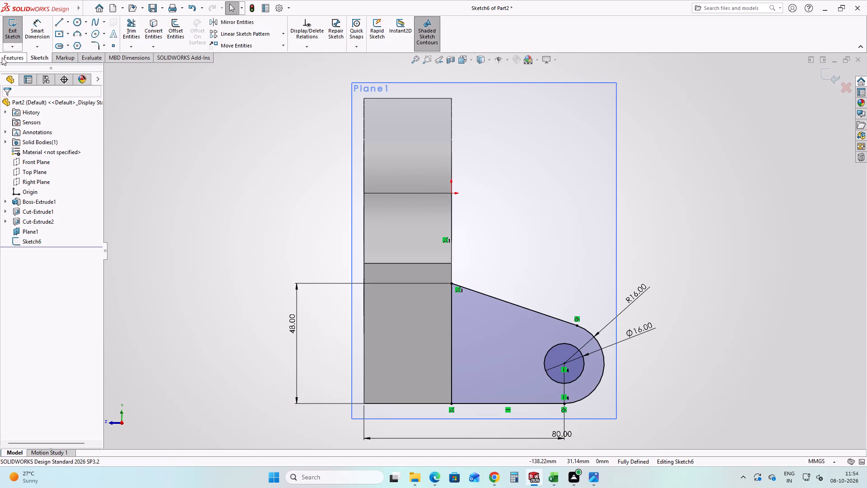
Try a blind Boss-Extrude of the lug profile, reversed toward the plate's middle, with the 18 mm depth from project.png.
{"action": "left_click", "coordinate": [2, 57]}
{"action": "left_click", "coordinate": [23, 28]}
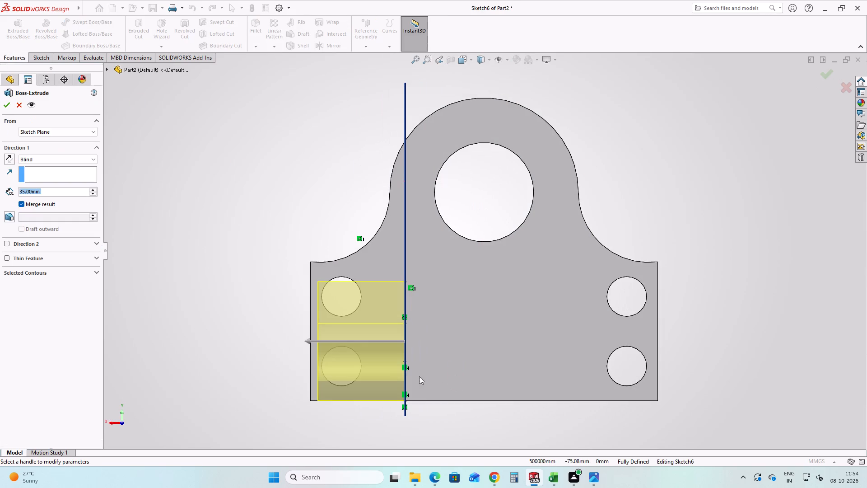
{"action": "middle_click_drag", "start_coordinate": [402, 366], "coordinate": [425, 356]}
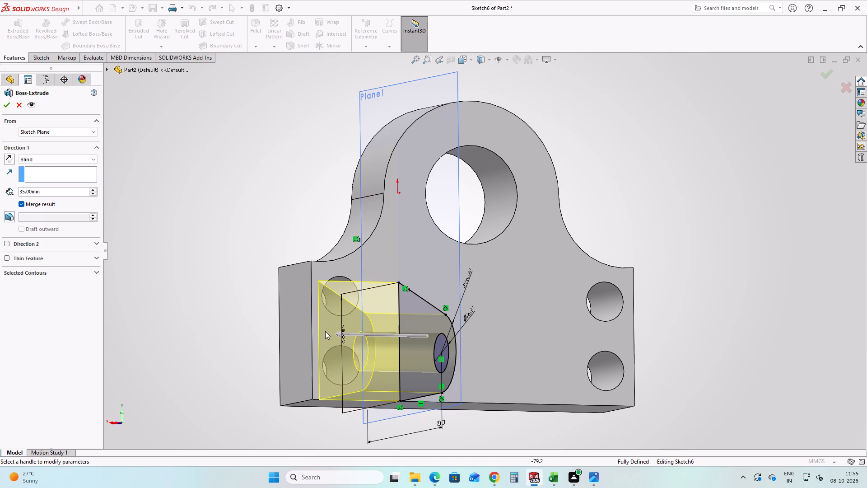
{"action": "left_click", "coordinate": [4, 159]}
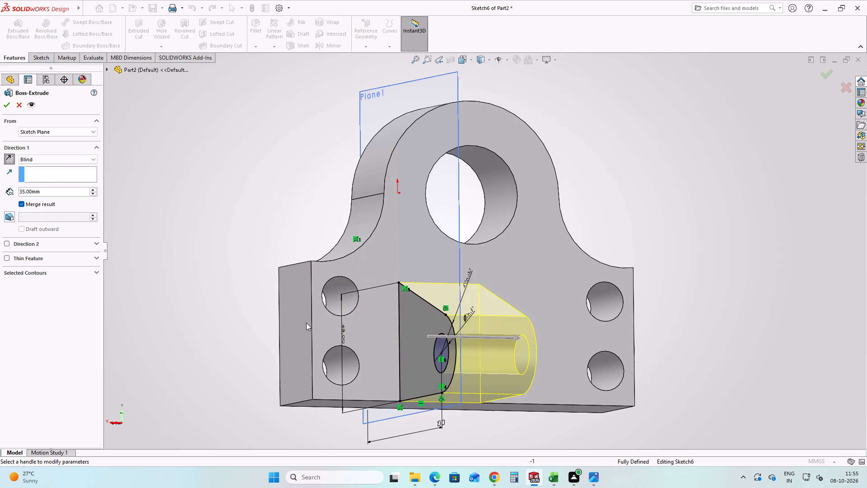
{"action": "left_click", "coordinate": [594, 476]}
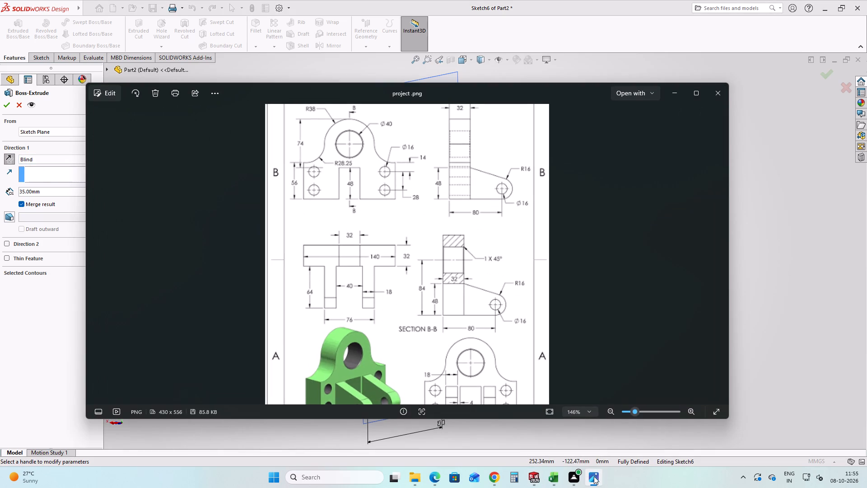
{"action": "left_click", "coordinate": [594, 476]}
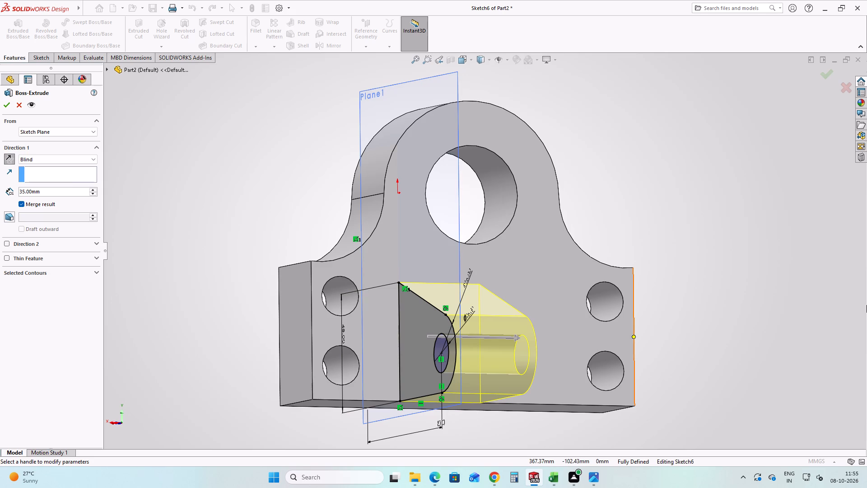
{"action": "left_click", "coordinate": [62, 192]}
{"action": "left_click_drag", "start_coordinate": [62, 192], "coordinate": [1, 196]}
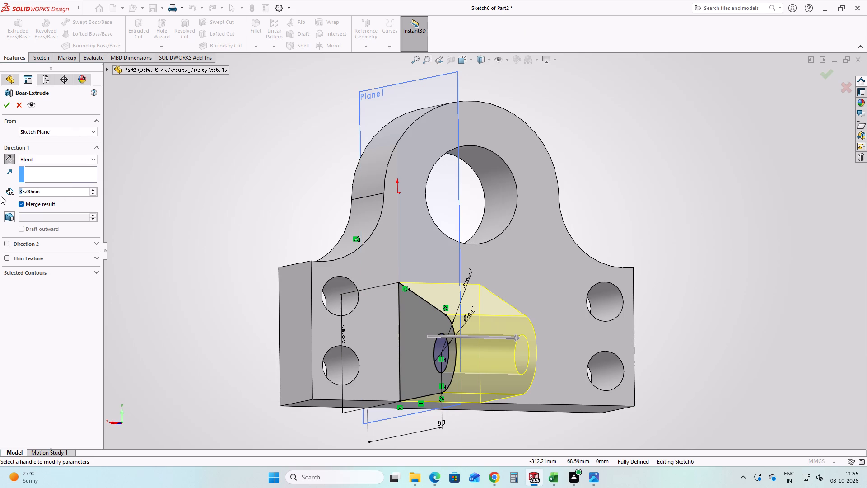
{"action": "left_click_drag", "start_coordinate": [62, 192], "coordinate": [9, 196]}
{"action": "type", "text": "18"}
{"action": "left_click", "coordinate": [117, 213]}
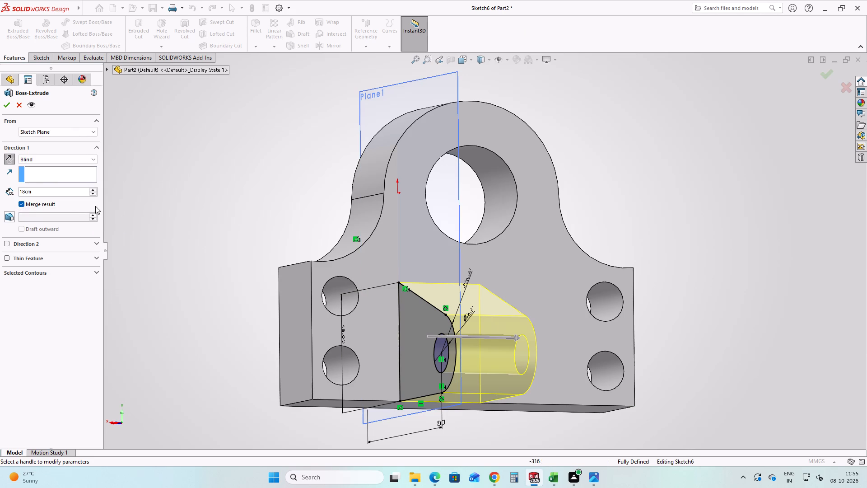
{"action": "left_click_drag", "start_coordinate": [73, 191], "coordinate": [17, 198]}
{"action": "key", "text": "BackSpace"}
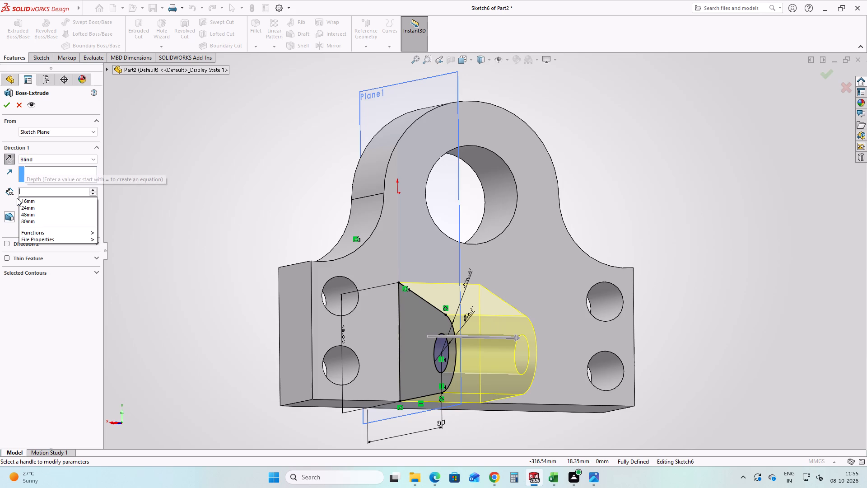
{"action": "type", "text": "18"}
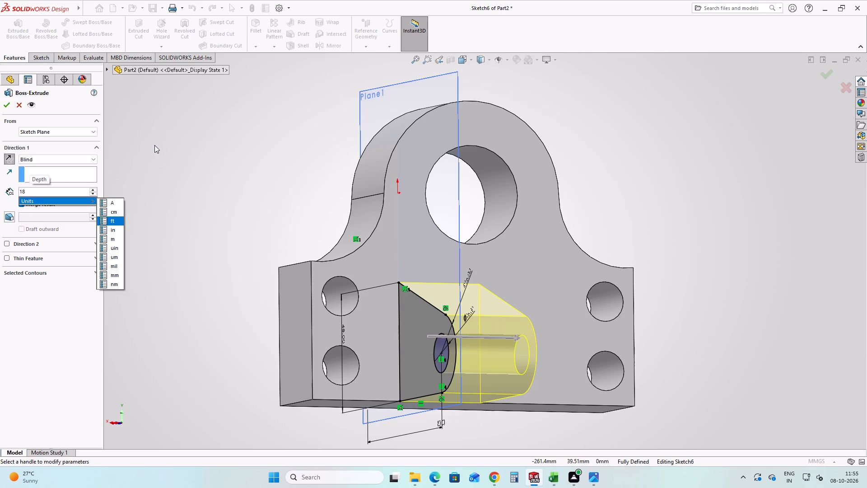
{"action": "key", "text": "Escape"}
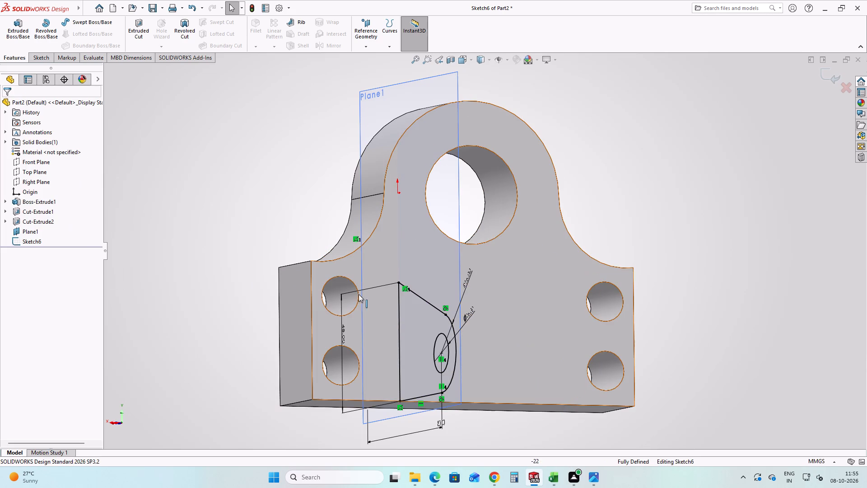
Extrude the lug profile as a blind boss 18 mm deep, reversed toward the plate's middle and merged with the plate.
{"action": "left_click", "coordinate": [20, 30]}
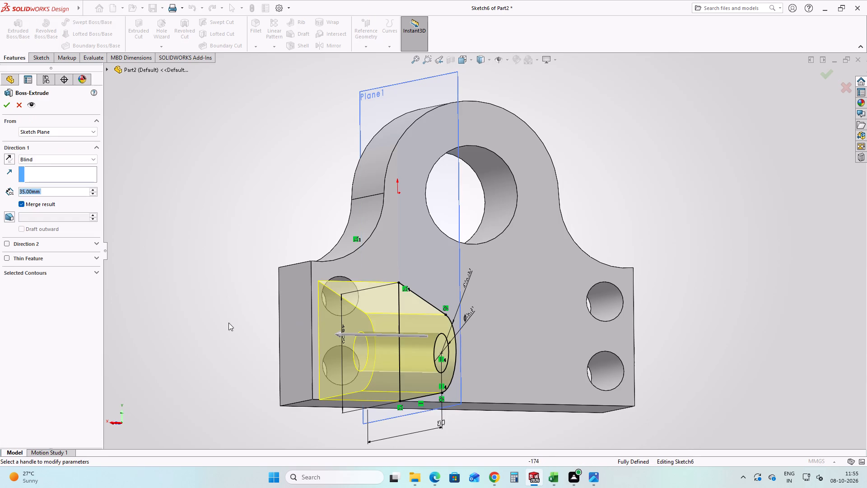
{"action": "left_click", "coordinate": [9, 158]}
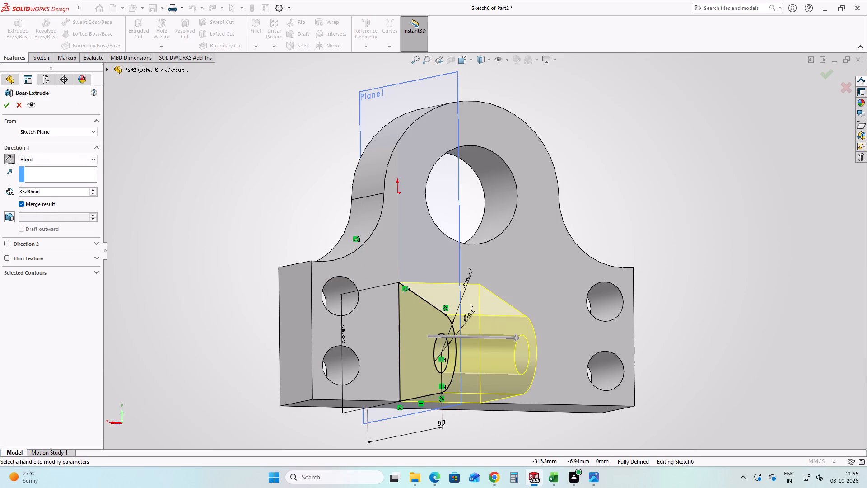
{"action": "left_click_drag", "start_coordinate": [42, 192], "coordinate": [17, 192]}
{"action": "type", "text": "18"}
{"action": "key", "text": "Return"}
{"action": "left_click", "coordinate": [7, 108]}
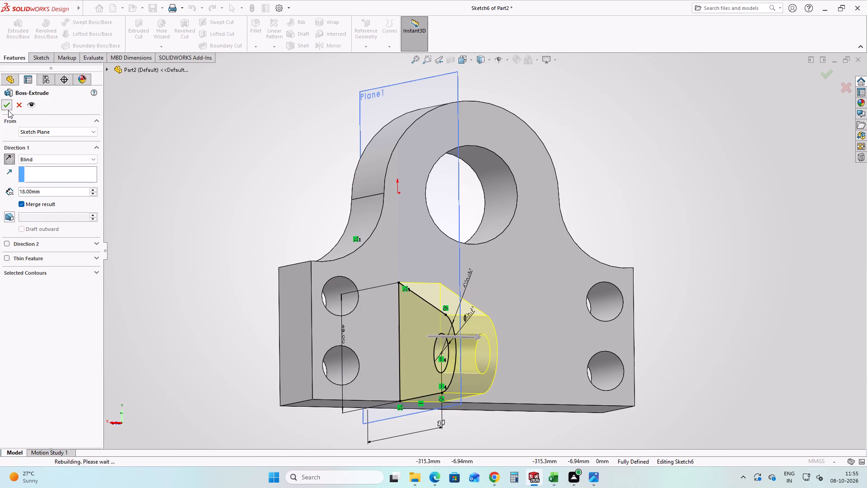
{"action": "left_click", "coordinate": [247, 244]}
Compare the extruded lug with the views in project.png, checking its placement and the spacing for the second lug.
{"action": "middle_click_drag", "start_coordinate": [613, 389], "coordinate": [599, 387]}
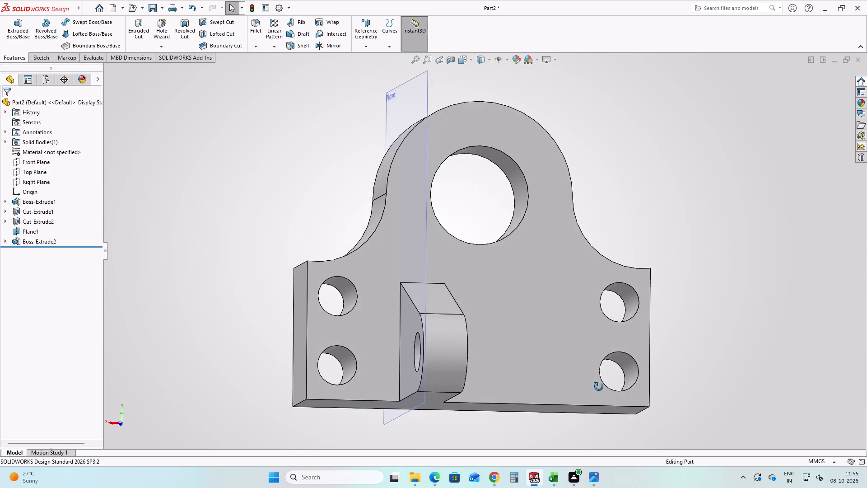
{"action": "middle_click_drag", "start_coordinate": [599, 387], "coordinate": [589, 394]}
{"action": "left_click", "coordinate": [696, 213]}
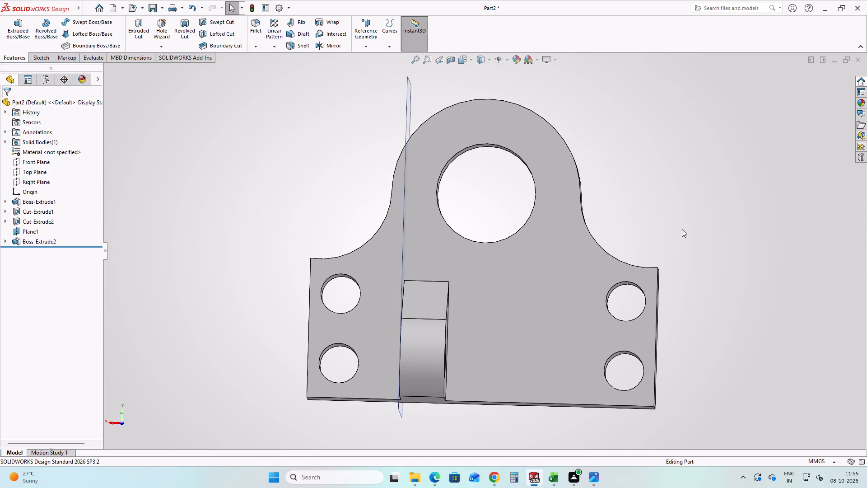
{"action": "middle_click_drag", "start_coordinate": [600, 317], "coordinate": [602, 331]}
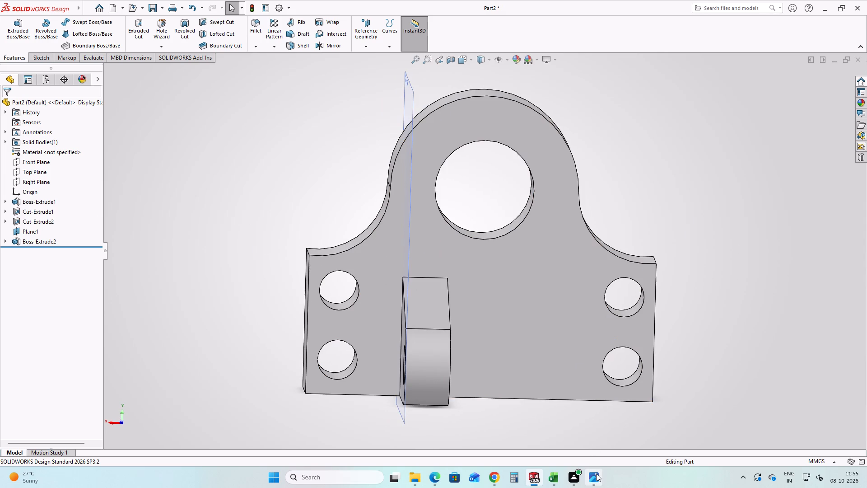
{"action": "left_click", "coordinate": [596, 474]}
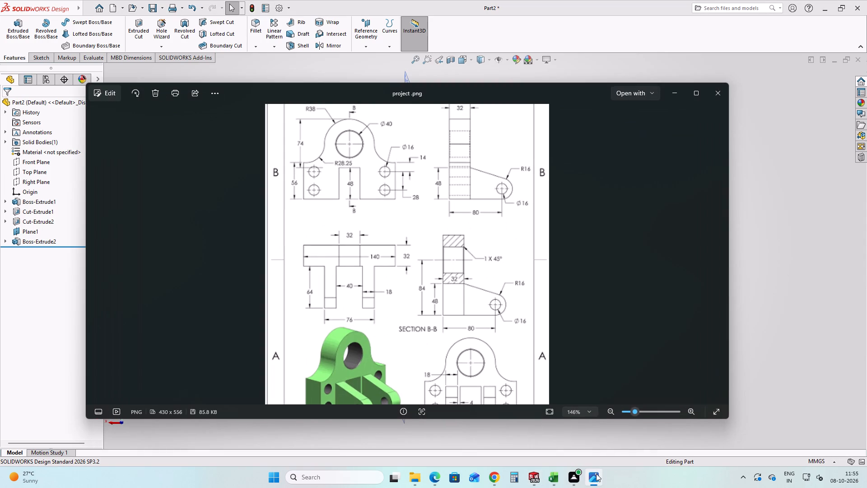
{"action": "left_click", "coordinate": [596, 474]}
{"action": "left_click", "coordinate": [596, 474]}
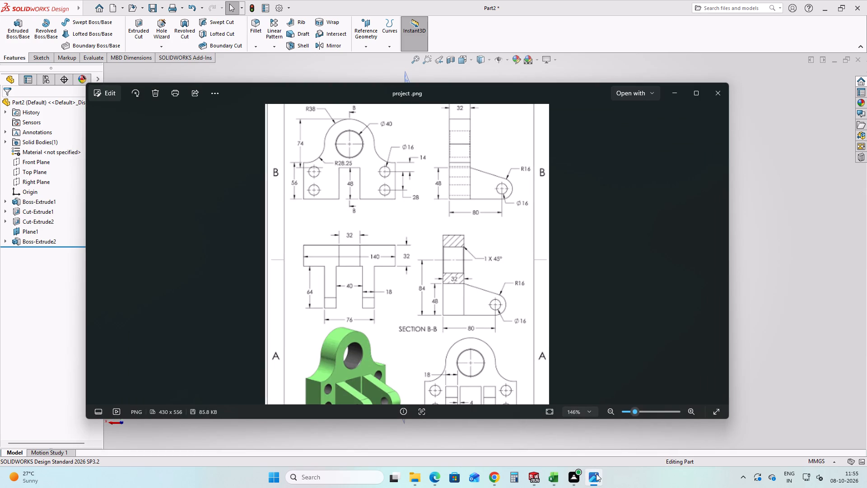
{"action": "left_click", "coordinate": [596, 474]}
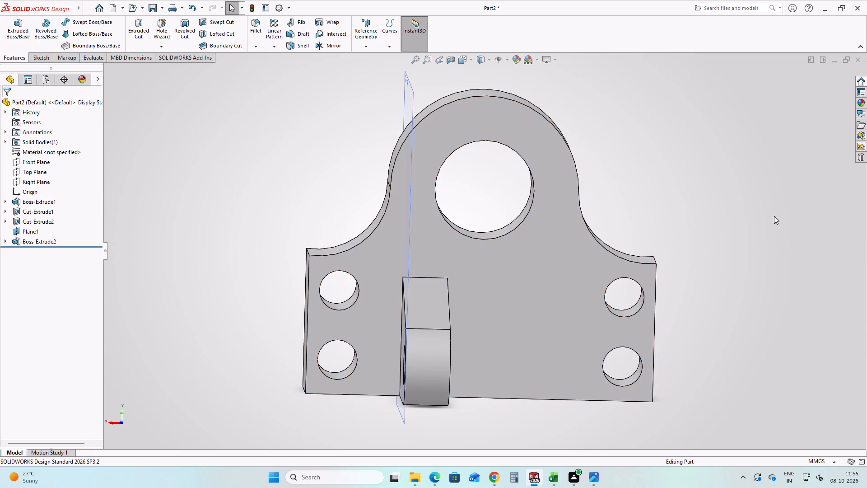
{"action": "left_click", "coordinate": [763, 212]}
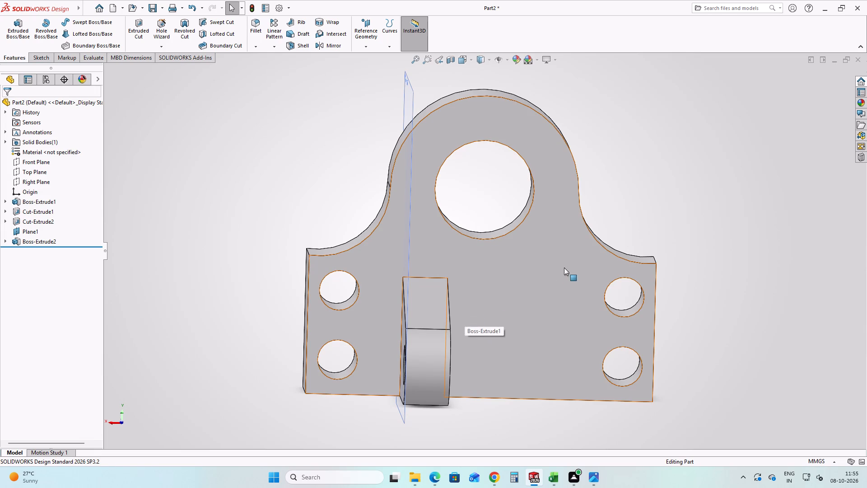
{"action": "middle_click", "coordinate": [655, 295]}
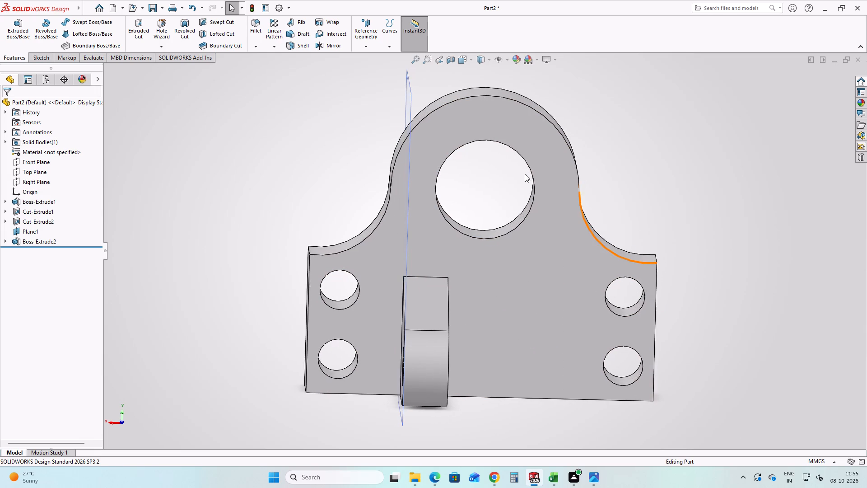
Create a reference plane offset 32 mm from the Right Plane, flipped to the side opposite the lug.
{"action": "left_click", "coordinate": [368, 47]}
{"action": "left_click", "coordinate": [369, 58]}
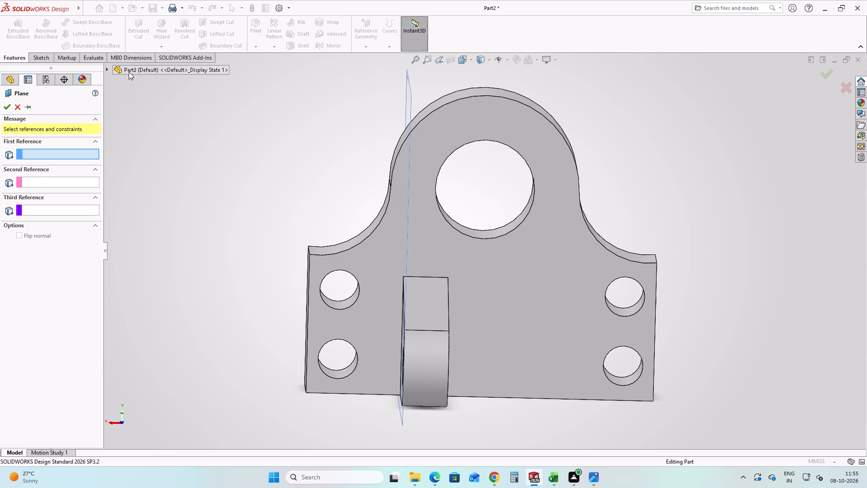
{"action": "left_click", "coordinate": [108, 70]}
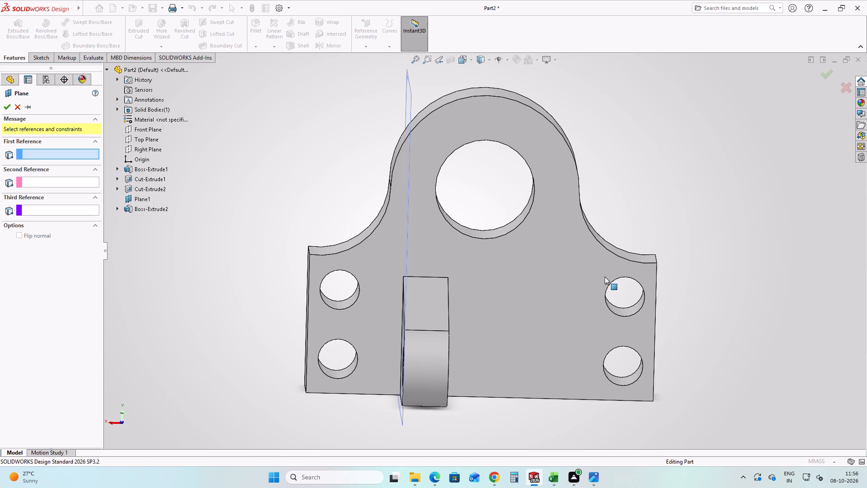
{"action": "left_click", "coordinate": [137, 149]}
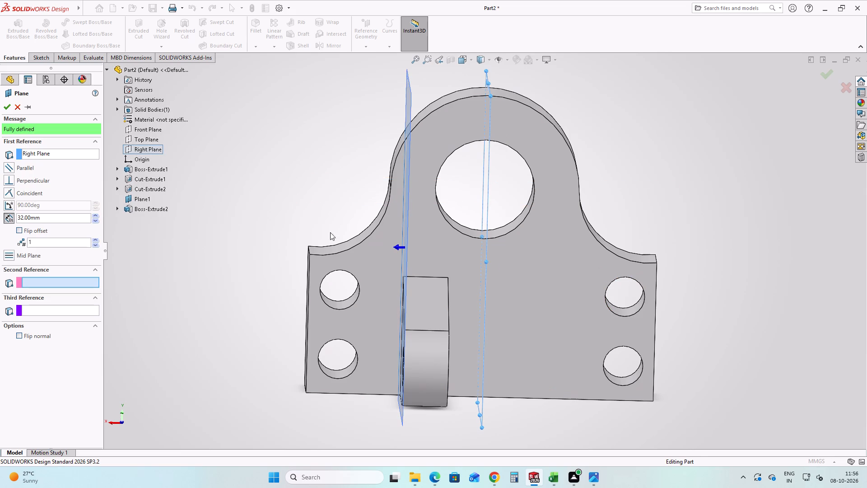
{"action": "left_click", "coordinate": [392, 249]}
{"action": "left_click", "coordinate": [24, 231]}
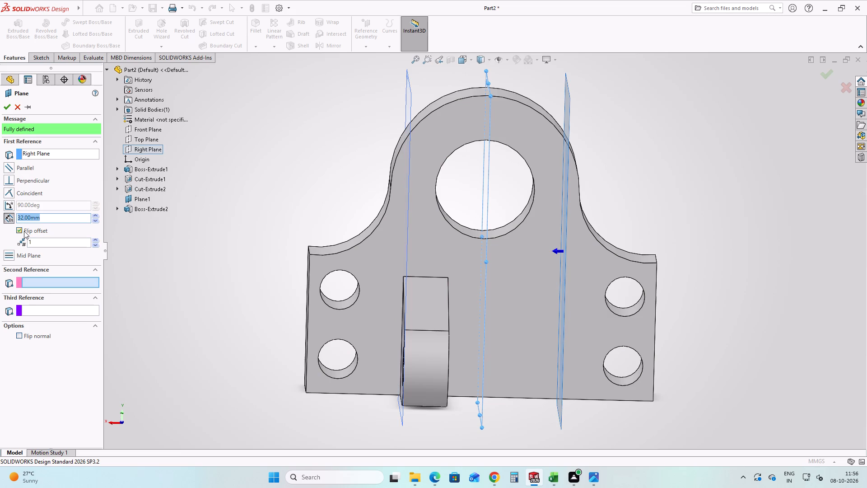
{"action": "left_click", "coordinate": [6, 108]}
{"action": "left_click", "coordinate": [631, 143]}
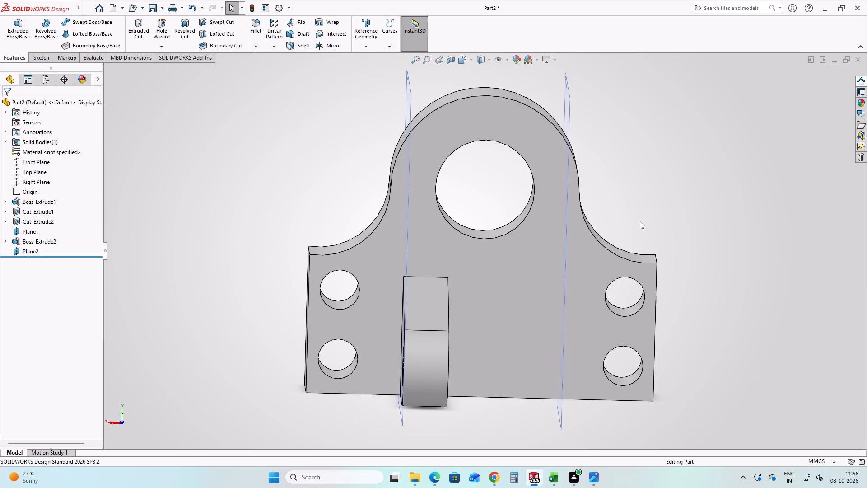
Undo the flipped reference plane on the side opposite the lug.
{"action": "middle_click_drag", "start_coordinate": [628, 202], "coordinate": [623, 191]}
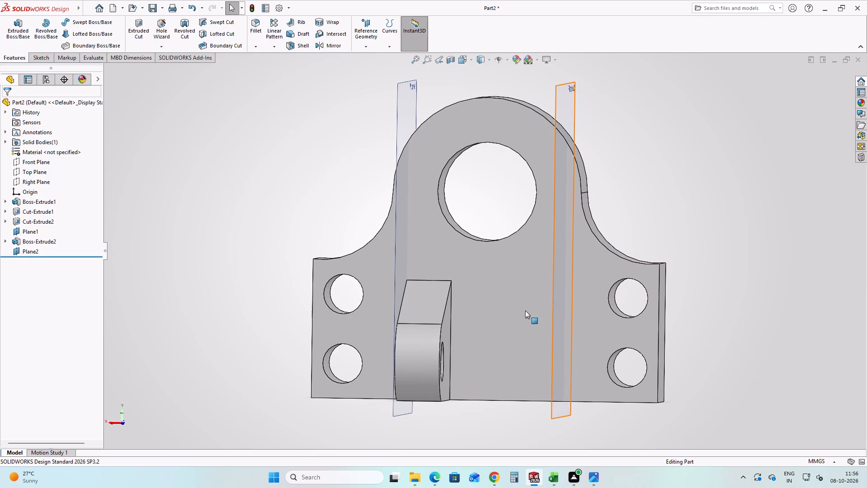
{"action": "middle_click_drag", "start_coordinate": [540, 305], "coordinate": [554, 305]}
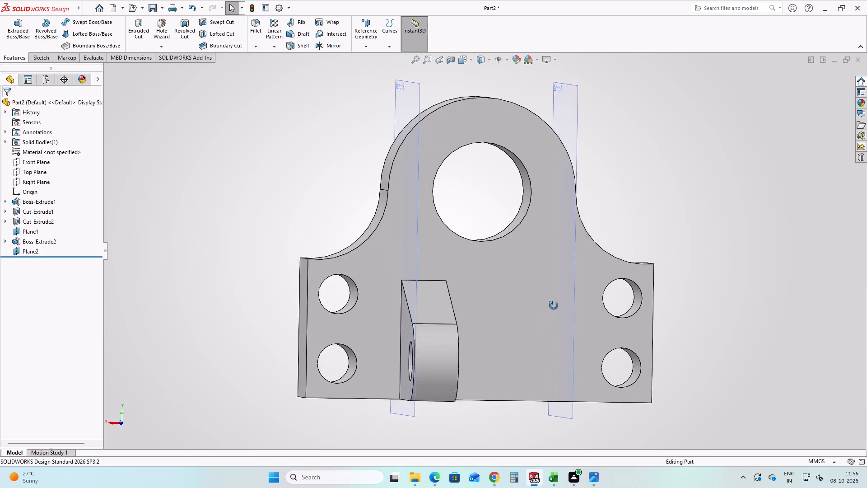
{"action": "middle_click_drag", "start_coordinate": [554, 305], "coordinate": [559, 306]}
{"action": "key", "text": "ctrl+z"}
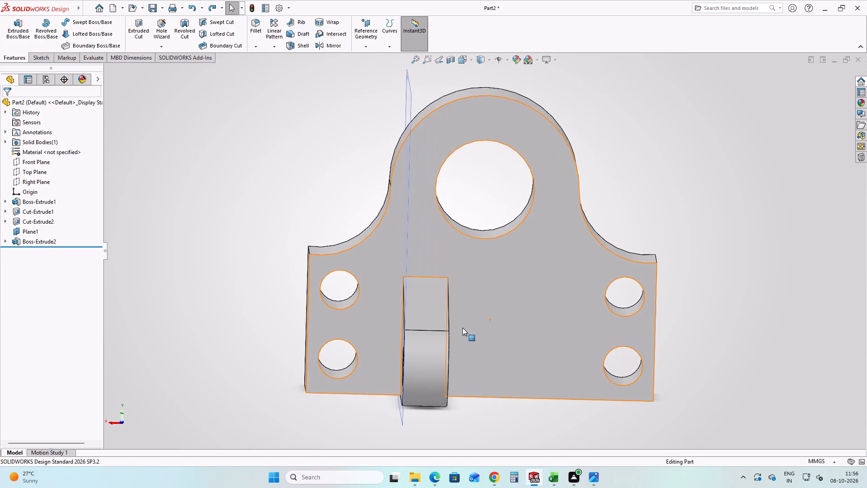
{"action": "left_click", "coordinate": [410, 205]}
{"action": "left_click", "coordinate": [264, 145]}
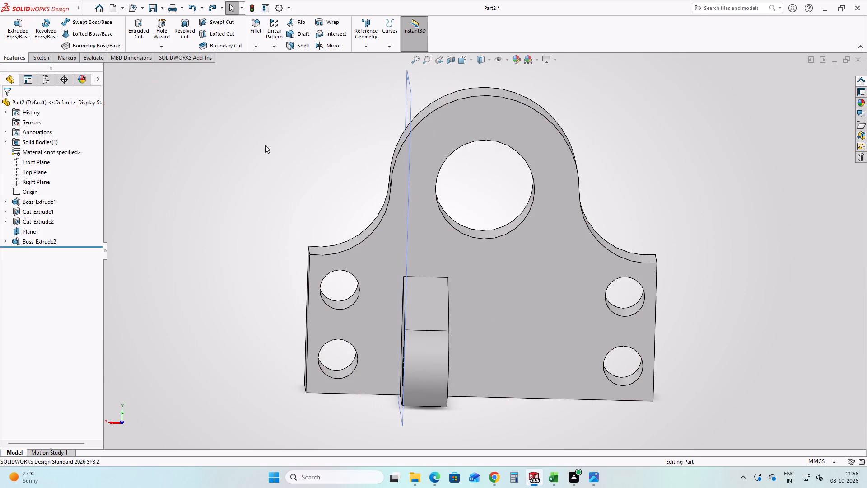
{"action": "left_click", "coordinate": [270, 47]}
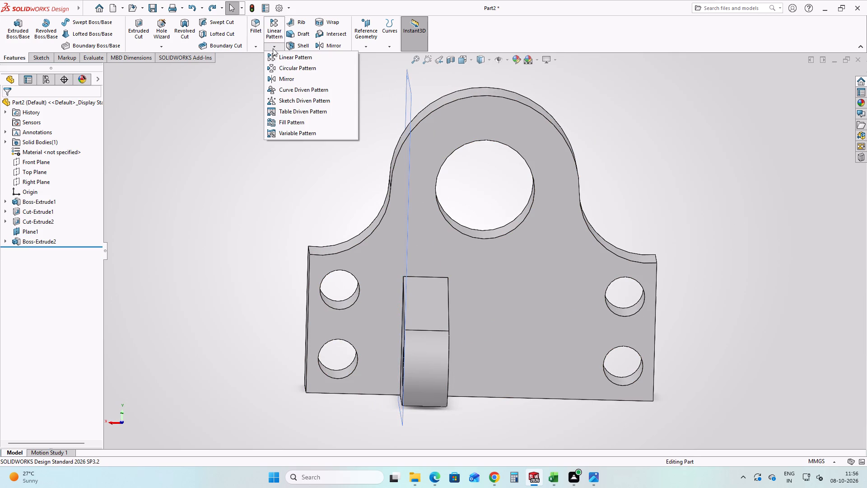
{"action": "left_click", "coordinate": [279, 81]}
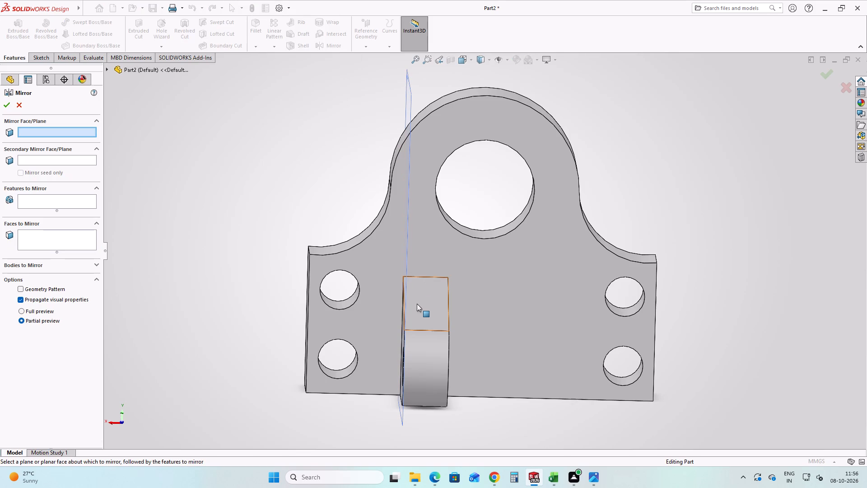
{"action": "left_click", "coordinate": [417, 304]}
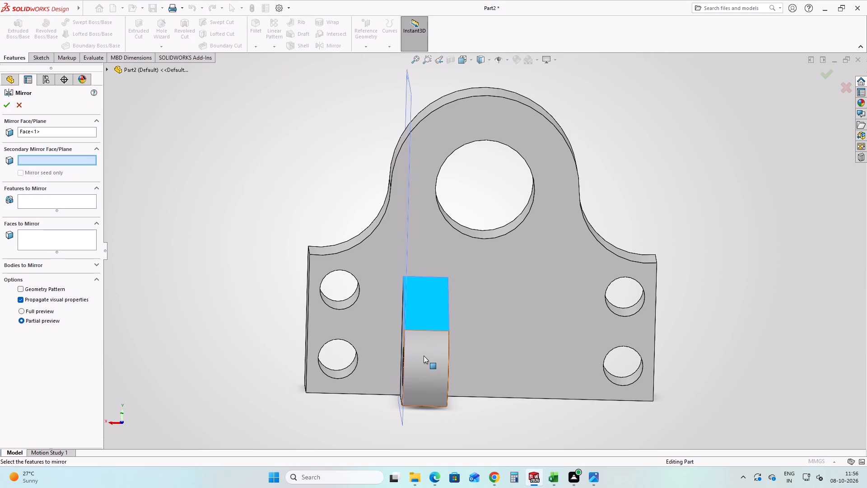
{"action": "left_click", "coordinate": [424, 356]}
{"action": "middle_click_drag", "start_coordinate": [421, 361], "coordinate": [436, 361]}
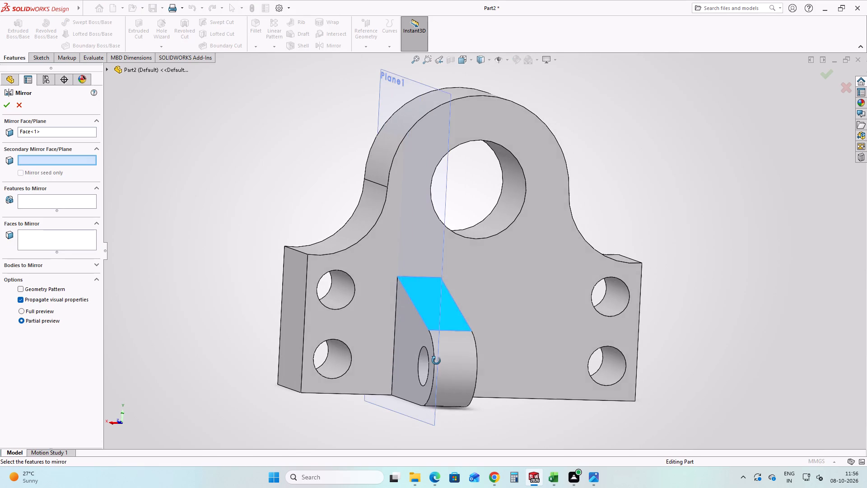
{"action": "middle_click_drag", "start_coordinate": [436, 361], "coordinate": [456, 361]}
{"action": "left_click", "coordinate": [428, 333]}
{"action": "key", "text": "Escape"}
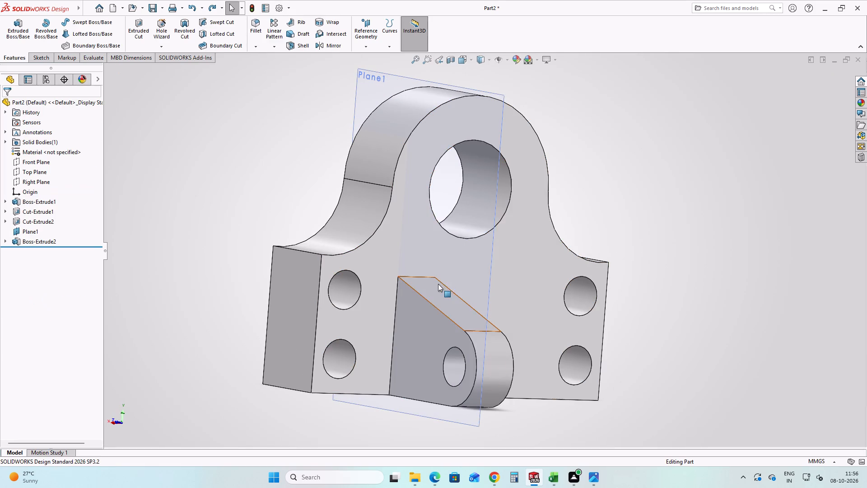
Check the lug's sketch plane and compare the lug's position with the 40, 18 and 76 mm spacing in project.png.
{"action": "left_click", "coordinate": [372, 84]}
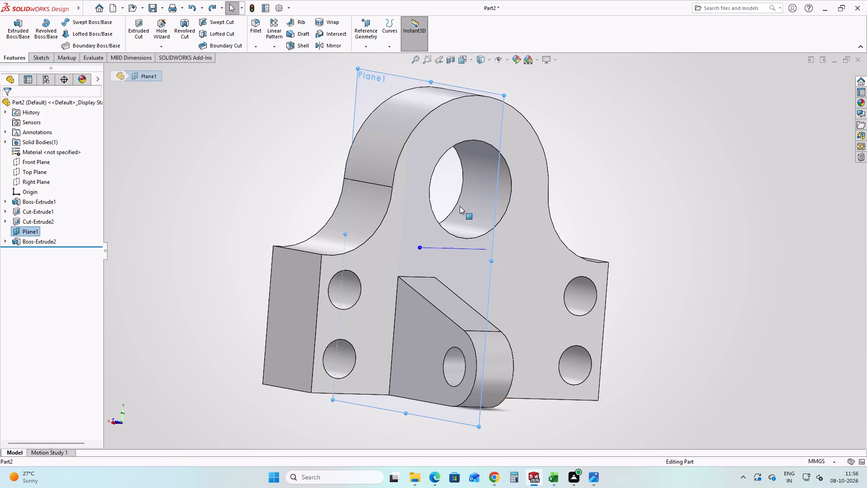
{"action": "left_click", "coordinate": [633, 171]}
{"action": "middle_click_drag", "start_coordinate": [640, 174], "coordinate": [612, 180]}
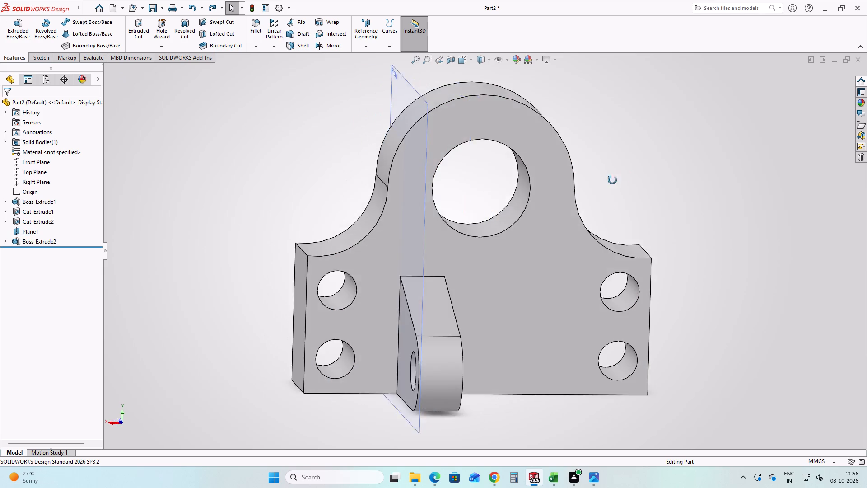
{"action": "middle_click_drag", "start_coordinate": [612, 180], "coordinate": [604, 166]}
{"action": "left_click", "coordinate": [587, 482]}
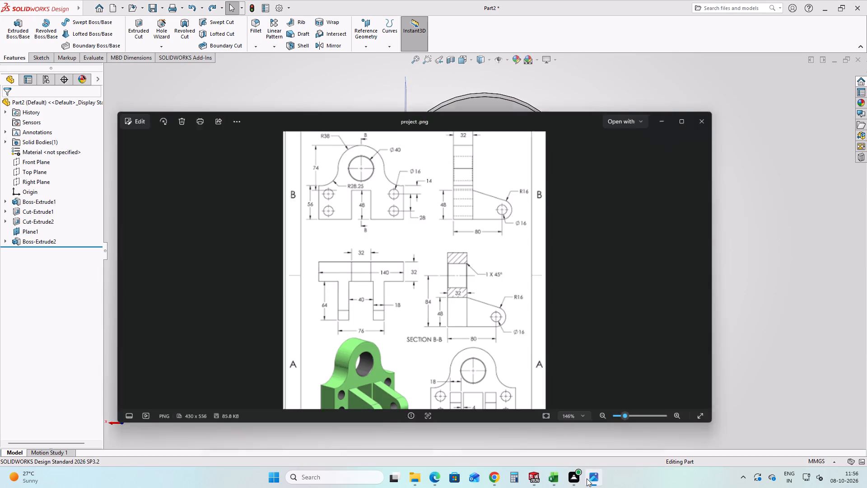
{"action": "left_click", "coordinate": [592, 486]}
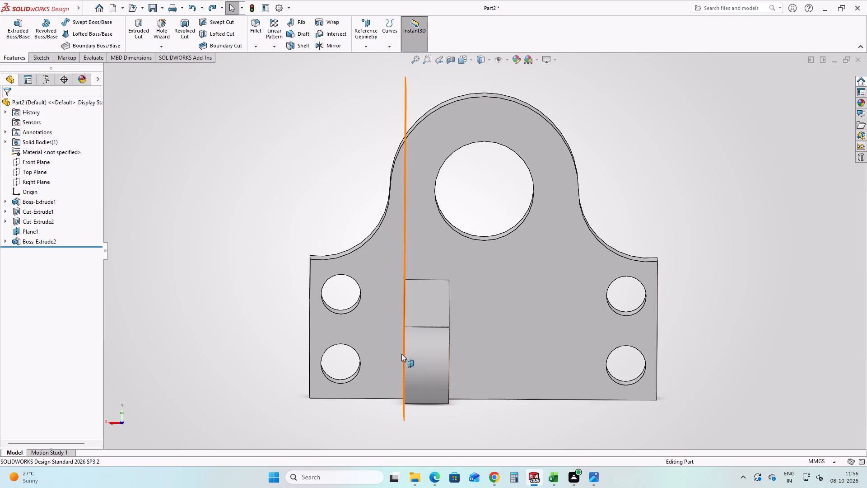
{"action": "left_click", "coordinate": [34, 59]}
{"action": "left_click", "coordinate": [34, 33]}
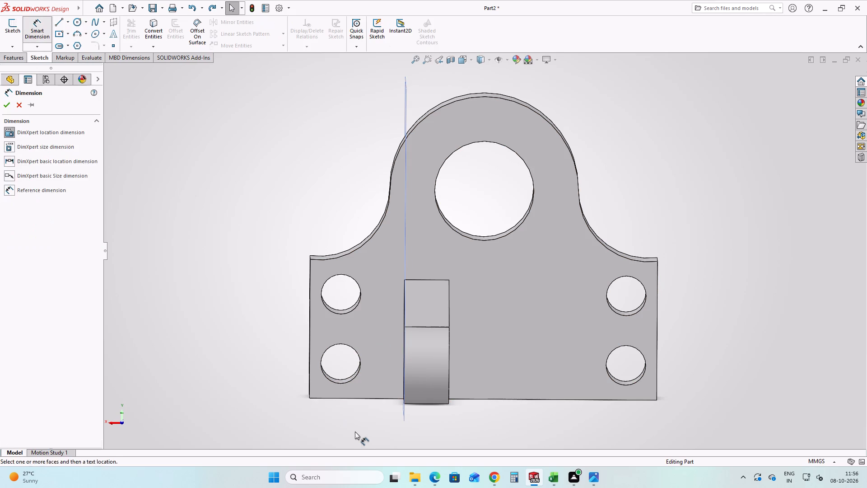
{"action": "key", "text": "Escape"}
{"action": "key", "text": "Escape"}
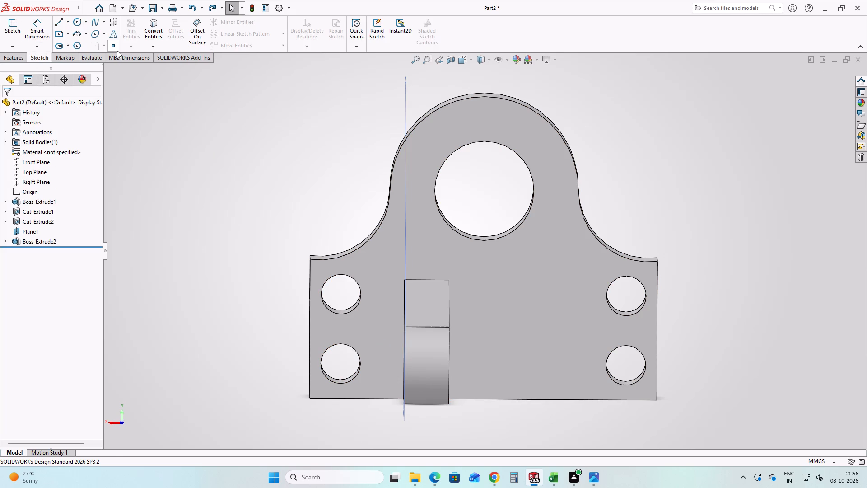
Measure the distance from the plate's side face to the lug's outer face.
{"action": "left_click", "coordinate": [86, 58]}
{"action": "left_click", "coordinate": [97, 21]}
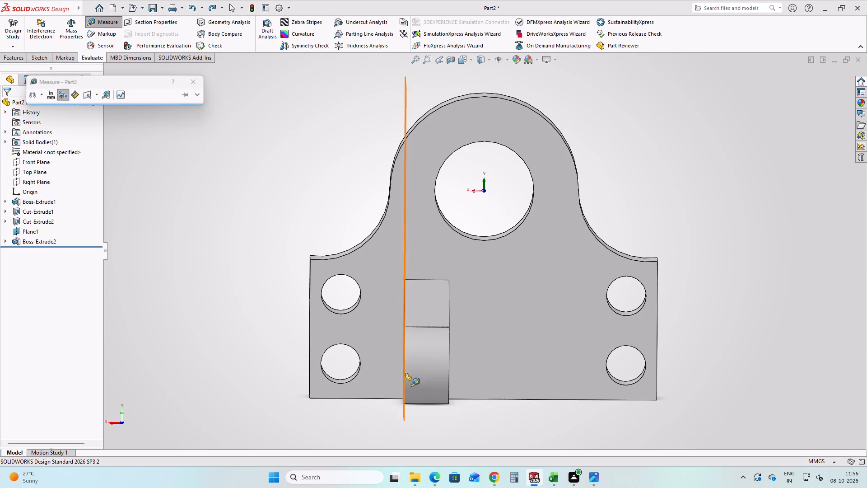
{"action": "middle_click_drag", "start_coordinate": [319, 348], "coordinate": [356, 342]}
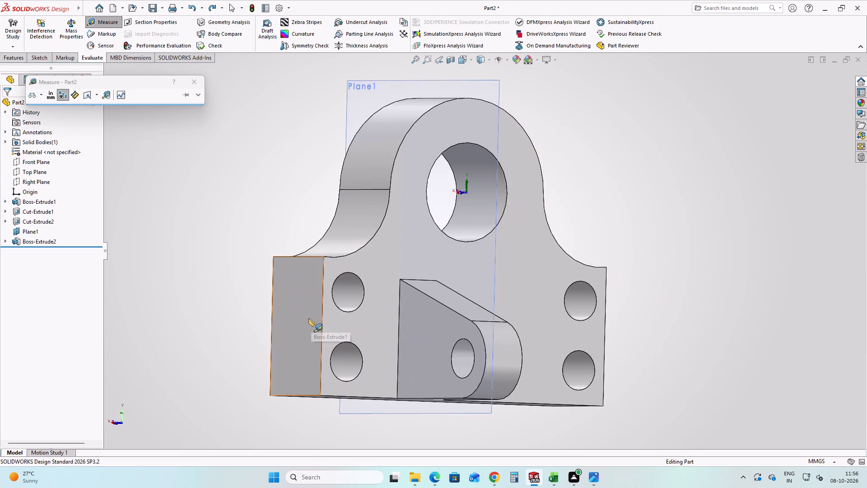
{"action": "left_click", "coordinate": [307, 319]}
{"action": "left_click", "coordinate": [454, 326]}
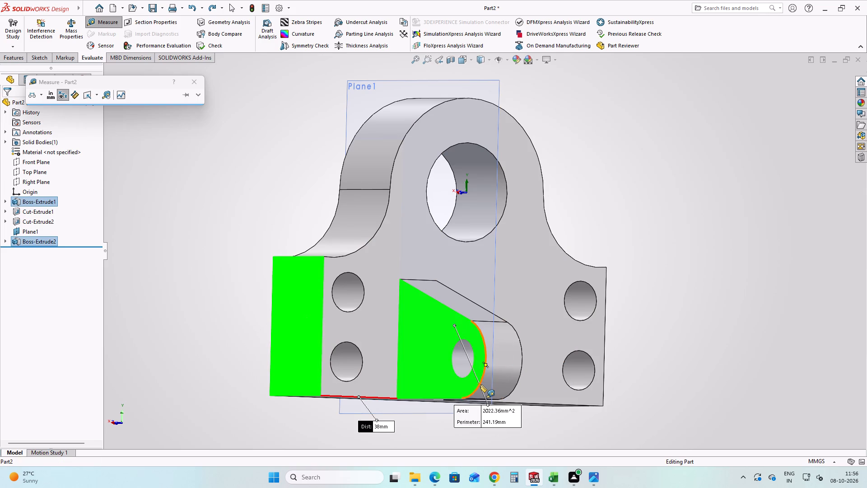
{"action": "middle_click_drag", "start_coordinate": [480, 385], "coordinate": [440, 399]}
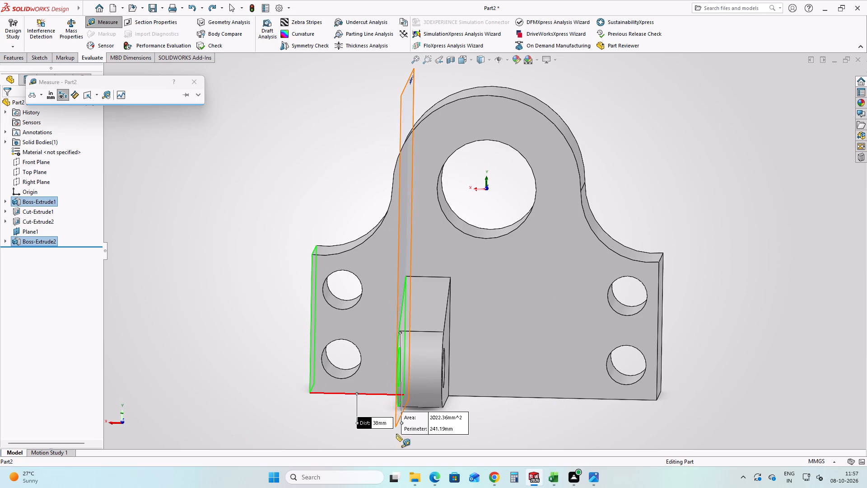
Check the 76 mm overall lug spacing in project.png and calculate 76 ÷ 2 in Calculator for the plane offset.
{"action": "left_click", "coordinate": [593, 479]}
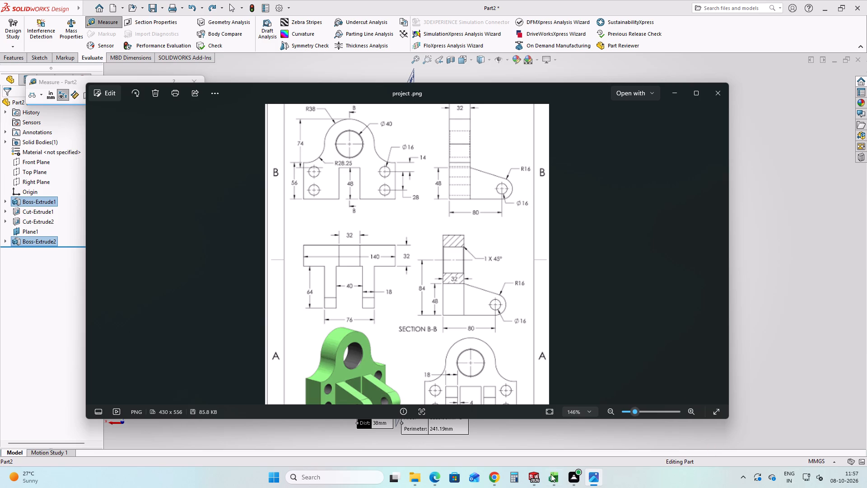
{"action": "left_click", "coordinate": [509, 480]}
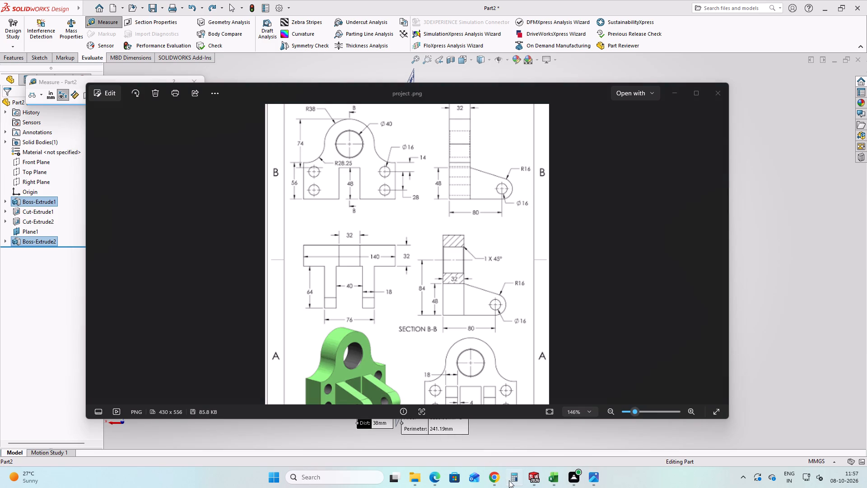
{"action": "type", "text": "96"}
{"action": "key", "text": "BackSpace"}
{"action": "key", "text": "BackSpace"}
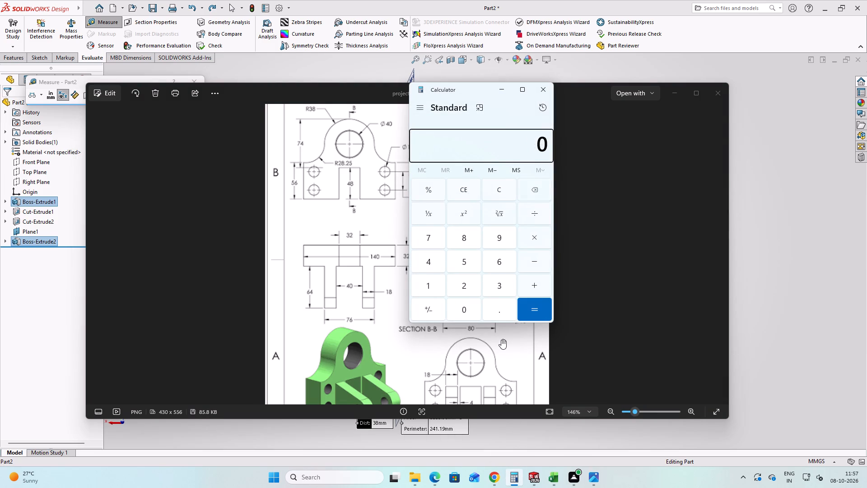
{"action": "type", "text": "76"}
{"action": "key", "text": "minus"}
{"action": "key", "text": "BackSpace"}
{"action": "key", "text": "slash"}
{"action": "key", "text": "2"}
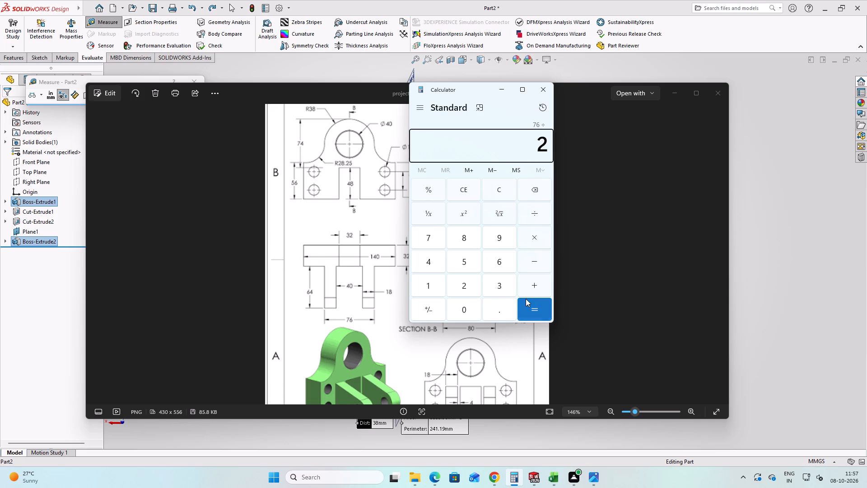
{"action": "key", "text": "Return"}
{"action": "key", "text": "Escape"}
{"action": "left_click", "coordinate": [503, 95]}
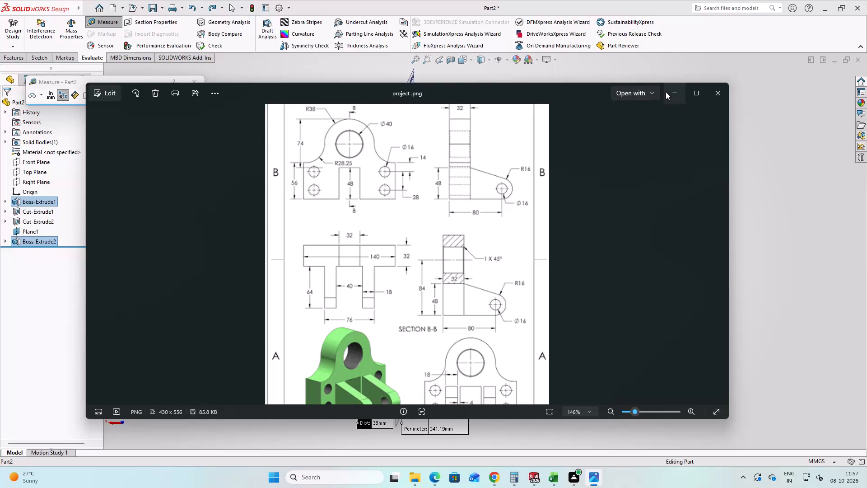
{"action": "left_click", "coordinate": [670, 92]}
{"action": "key", "text": "Escape"}
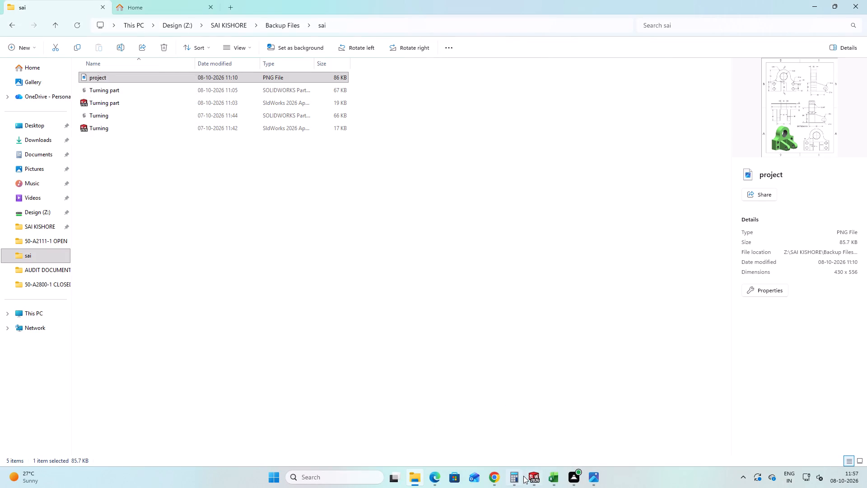
{"action": "left_click", "coordinate": [541, 481]}
{"action": "left_click", "coordinate": [202, 343]}
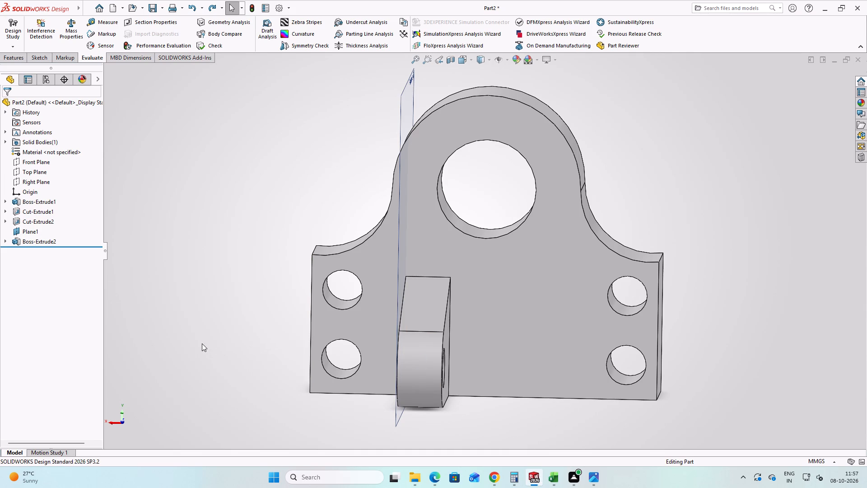
Set the offset of Plane1, the lug's sketch plane, to 38 mm from the Right Plane.
{"action": "left_click", "coordinate": [22, 236]}
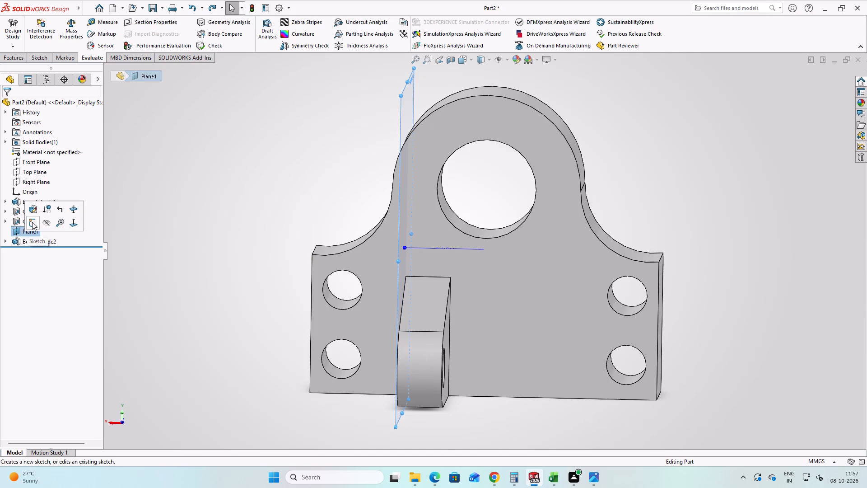
{"action": "left_click", "coordinate": [34, 213]}
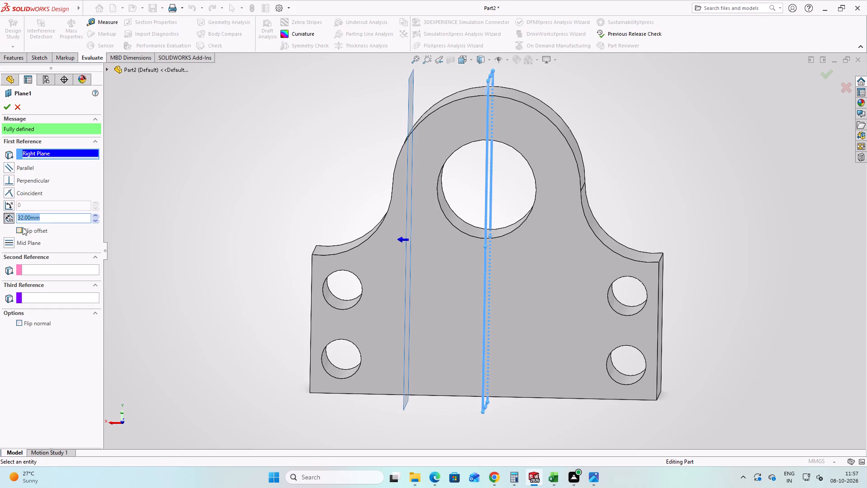
{"action": "key", "text": "3"}
{"action": "key", "text": "8"}
{"action": "key", "text": "Return"}
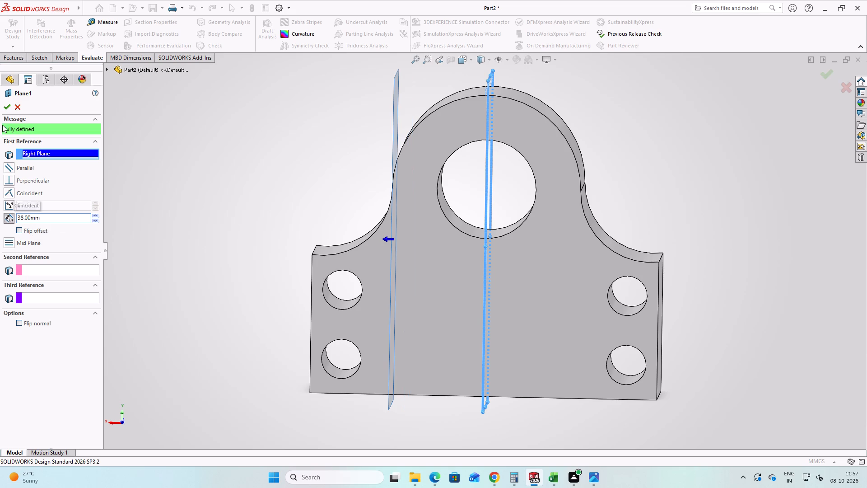
{"action": "left_click", "coordinate": [5, 101]}
{"action": "left_click", "coordinate": [9, 113]}
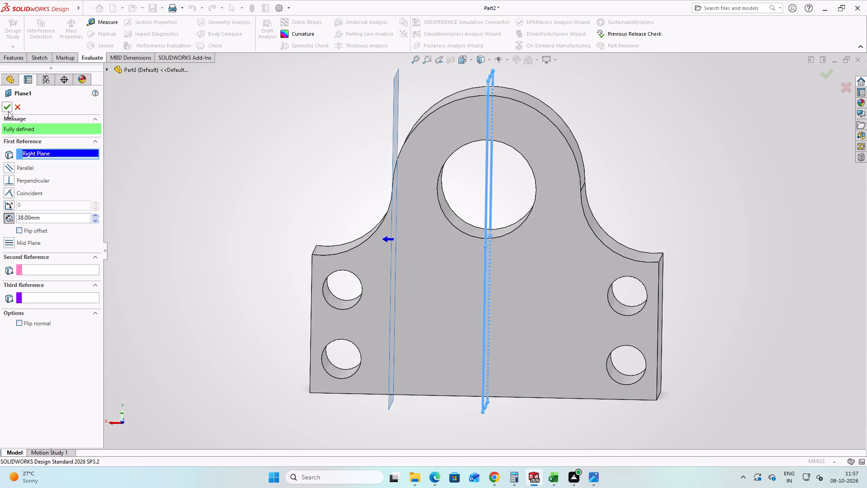
{"action": "left_click", "coordinate": [8, 111]}
{"action": "left_click", "coordinate": [252, 177]}
Create a reference plane offset 38 mm from the Right Plane, flipped to the side opposite the lug.
{"action": "middle_click_drag", "start_coordinate": [277, 197], "coordinate": [298, 197]}
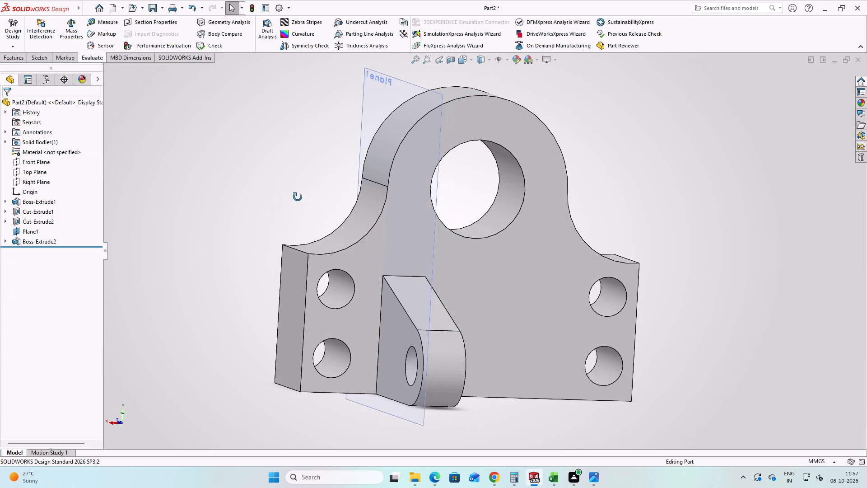
{"action": "middle_click_drag", "start_coordinate": [298, 197], "coordinate": [293, 197]}
{"action": "scroll", "coordinate": [223, 244], "scroll_direction": "down", "scroll_amount": 1}
{"action": "left_click", "coordinate": [215, 244]}
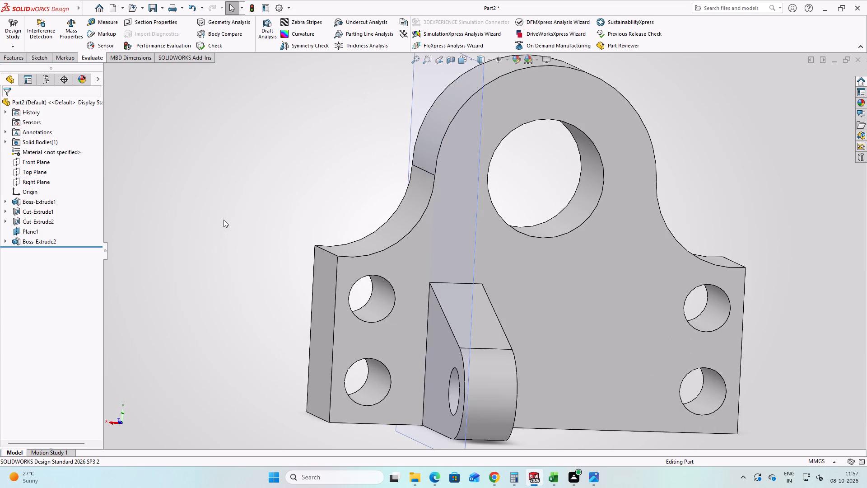
{"action": "scroll", "coordinate": [224, 220], "scroll_direction": "up", "scroll_amount": 2}
{"action": "scroll", "coordinate": [225, 219], "scroll_direction": "down", "scroll_amount": 3}
{"action": "scroll", "coordinate": [269, 213], "scroll_direction": "down", "scroll_amount": 1}
{"action": "scroll", "coordinate": [269, 213], "scroll_direction": "up", "scroll_amount": 6}
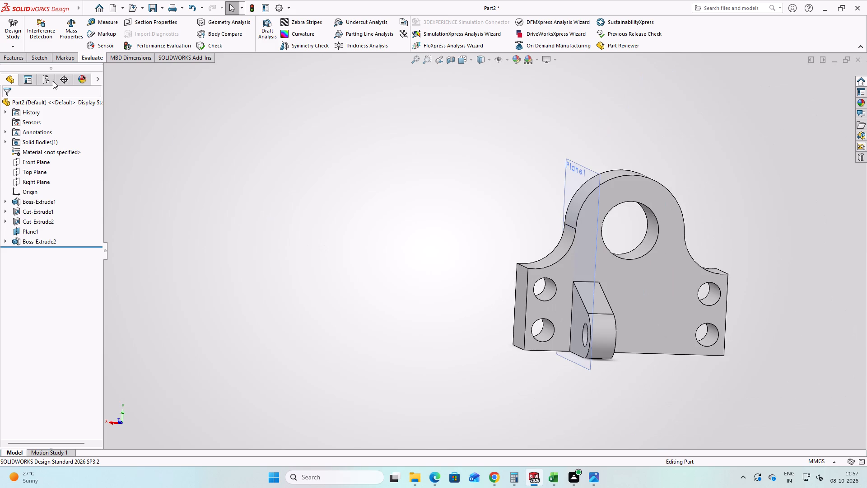
{"action": "left_click", "coordinate": [36, 61]}
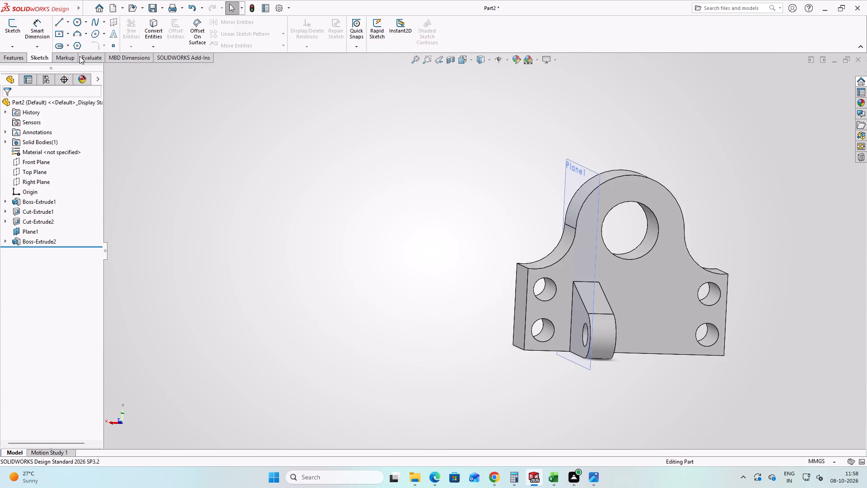
{"action": "left_click", "coordinate": [21, 57]}
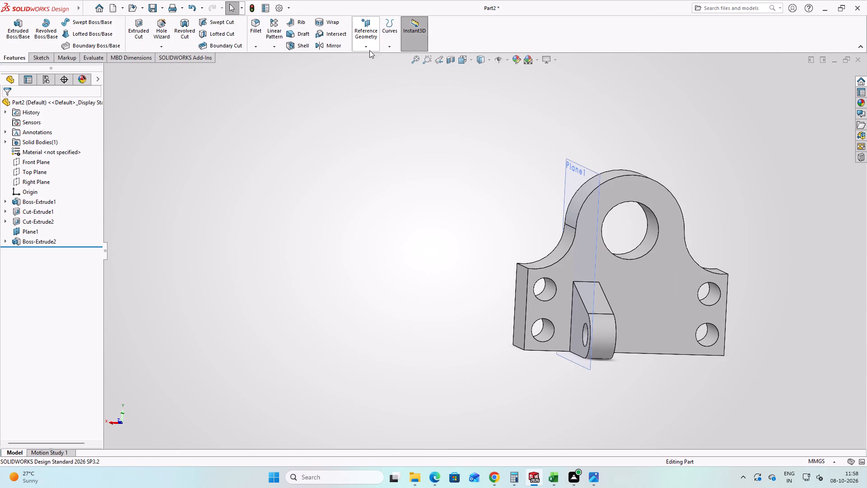
{"action": "left_click", "coordinate": [369, 50]}
{"action": "left_click", "coordinate": [372, 59]}
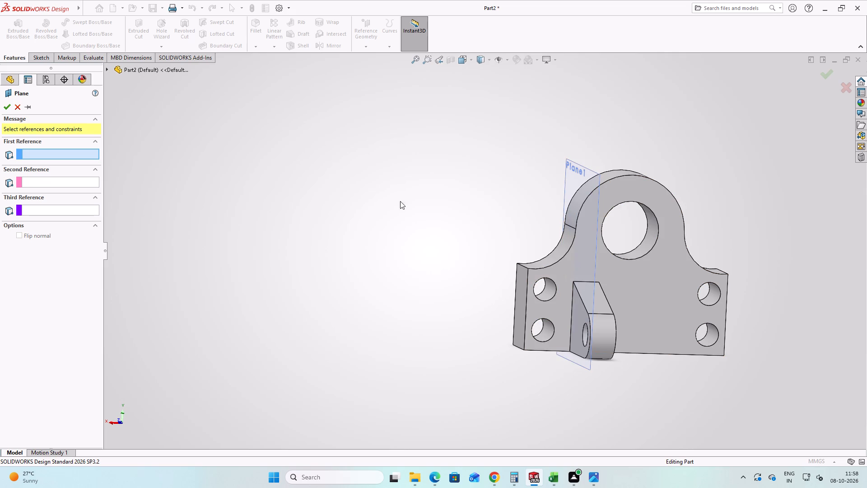
{"action": "left_click", "coordinate": [108, 70]}
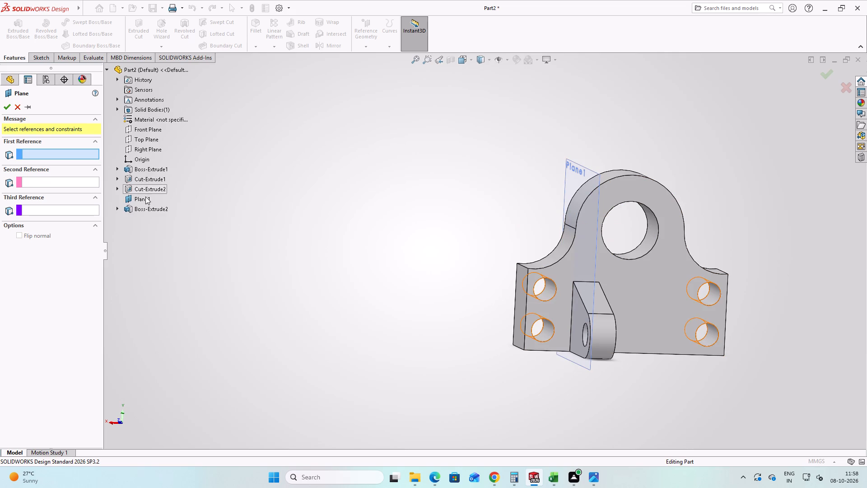
{"action": "left_click", "coordinate": [146, 152]}
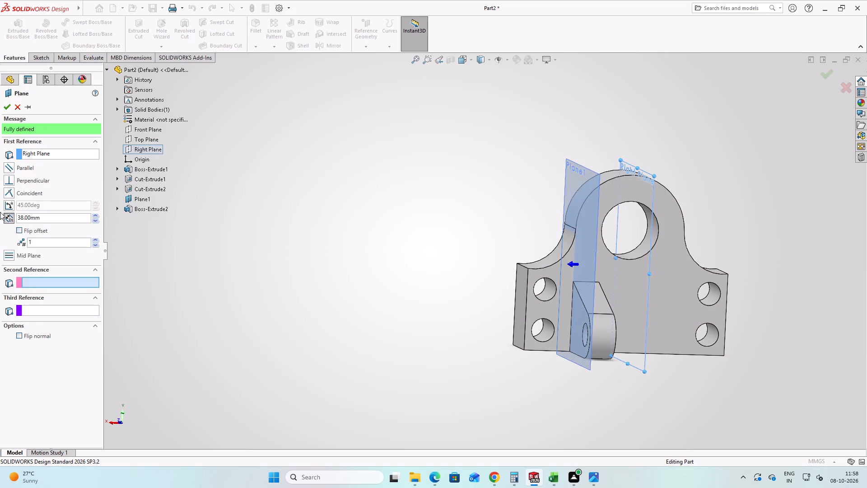
{"action": "left_click", "coordinate": [19, 229]}
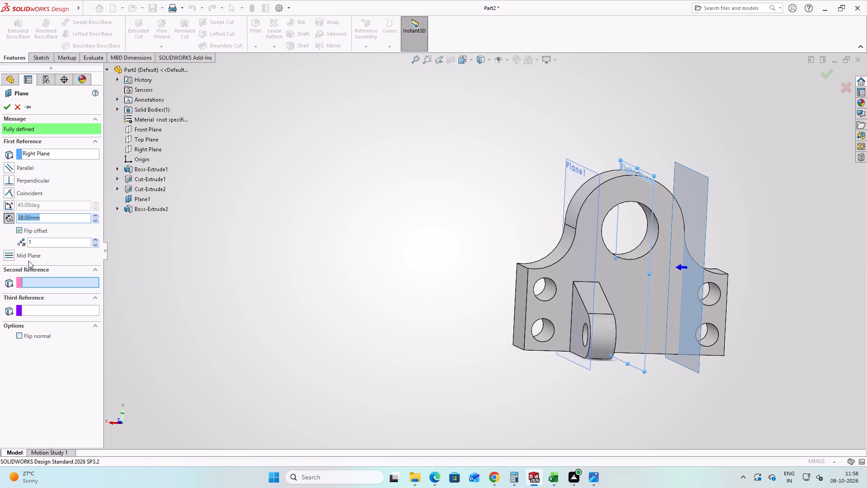
{"action": "left_click", "coordinate": [8, 110]}
{"action": "left_click", "coordinate": [342, 262]}
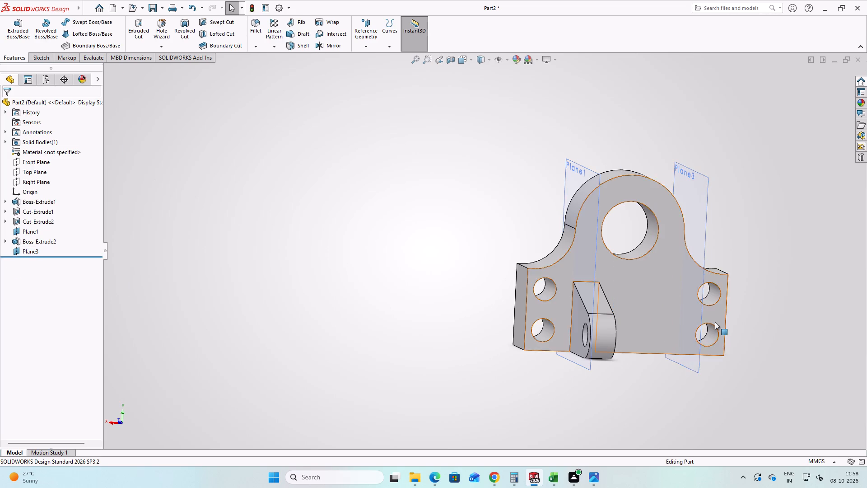
Examine the positions of both offset planes against the plate and the existing lug from several angles.
{"action": "middle_click_drag", "start_coordinate": [714, 321], "coordinate": [700, 296]}
{"action": "scroll", "coordinate": [669, 238], "scroll_direction": "down", "scroll_amount": 4}
{"action": "middle_click_drag", "start_coordinate": [638, 316], "coordinate": [645, 328]}
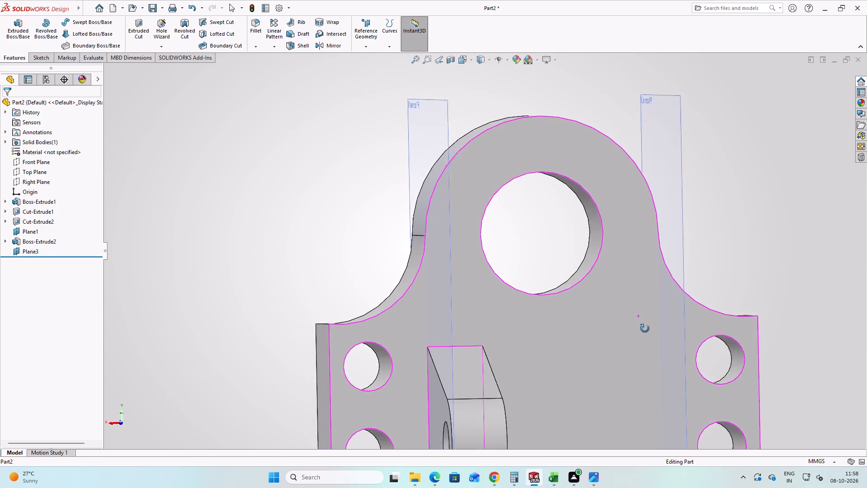
{"action": "middle_click_drag", "start_coordinate": [645, 328], "coordinate": [634, 330]}
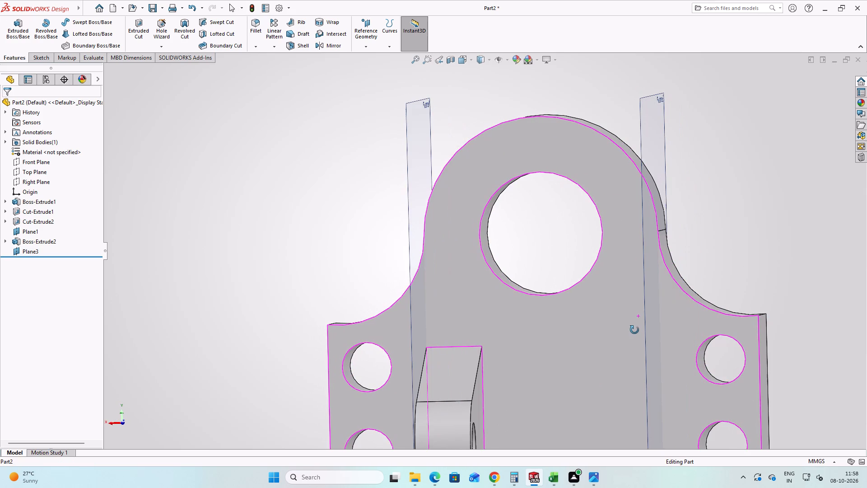
{"action": "middle_click_drag", "start_coordinate": [634, 330], "coordinate": [632, 330]}
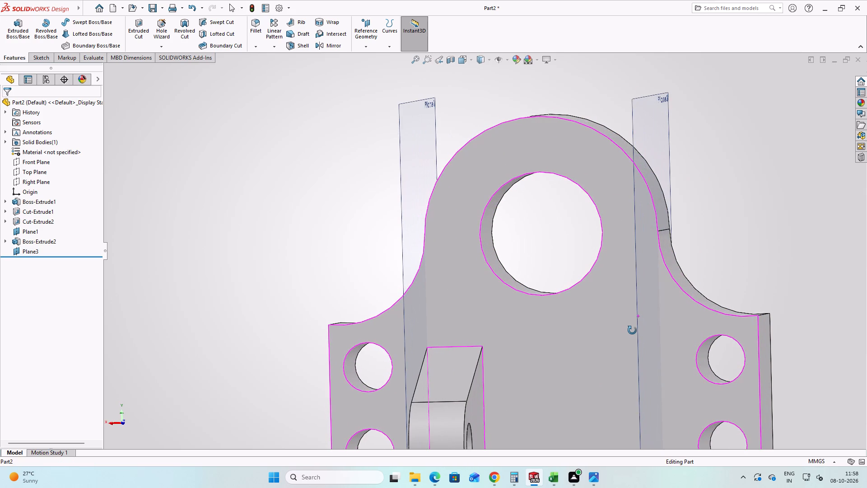
{"action": "middle_click_drag", "start_coordinate": [632, 330], "coordinate": [640, 333]}
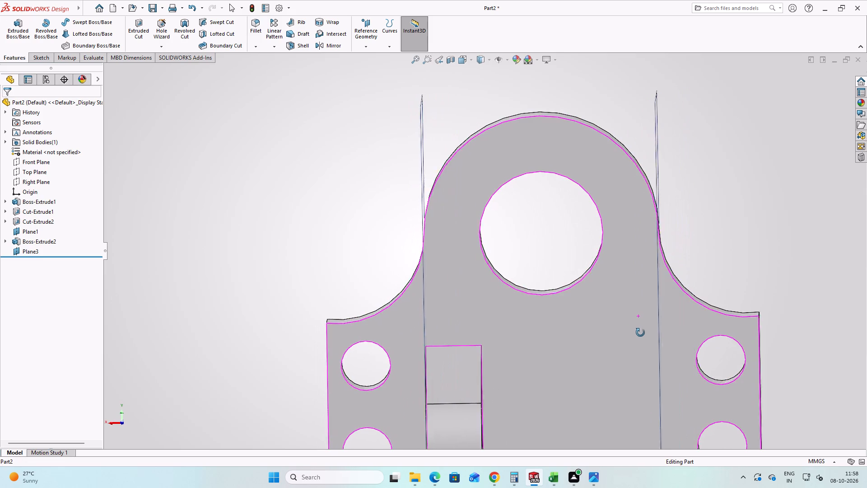
{"action": "middle_click_drag", "start_coordinate": [640, 333], "coordinate": [622, 334]}
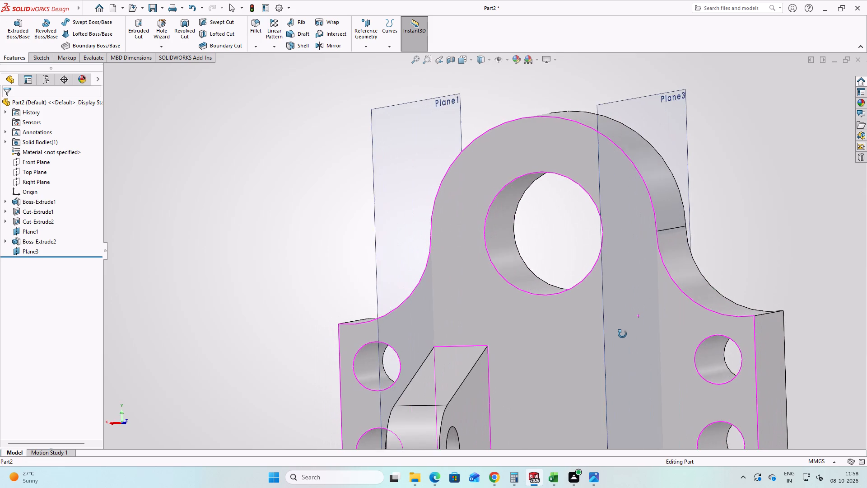
{"action": "middle_click_drag", "start_coordinate": [622, 334], "coordinate": [599, 346]}
{"action": "scroll", "coordinate": [611, 366], "scroll_direction": "up", "scroll_amount": 2}
{"action": "scroll", "coordinate": [611, 366], "scroll_direction": "down", "scroll_amount": 3}
{"action": "scroll", "coordinate": [583, 372], "scroll_direction": "up", "scroll_amount": 3}
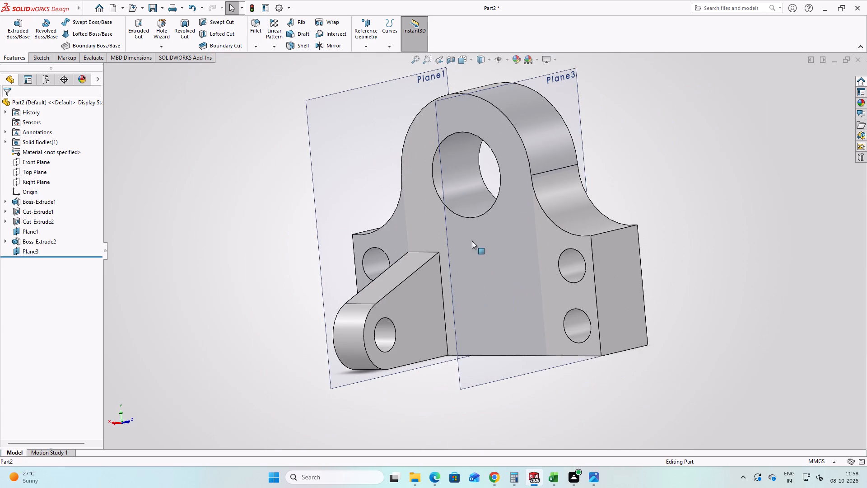
Sketch on Plane3 and convert the existing lug's side outline and hole edge into the second lug's profile.
{"action": "left_click", "coordinate": [473, 221]}
{"action": "left_click", "coordinate": [681, 183]}
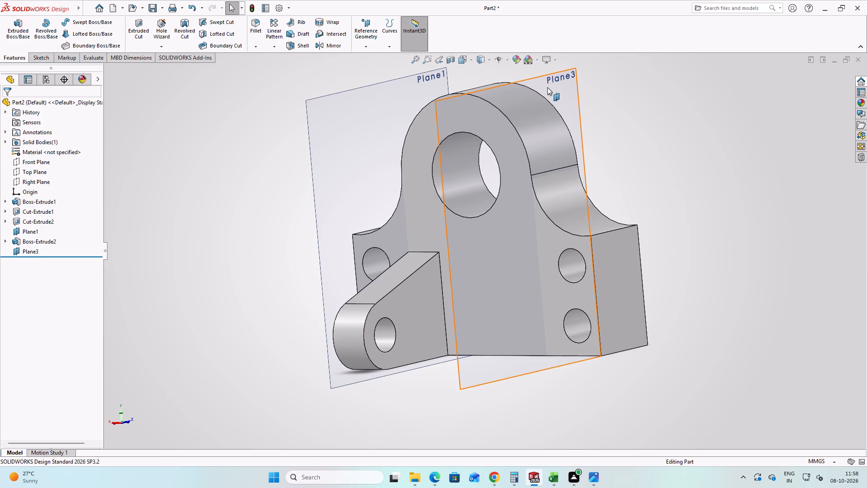
{"action": "left_click", "coordinate": [557, 86]}
{"action": "left_click", "coordinate": [597, 65]}
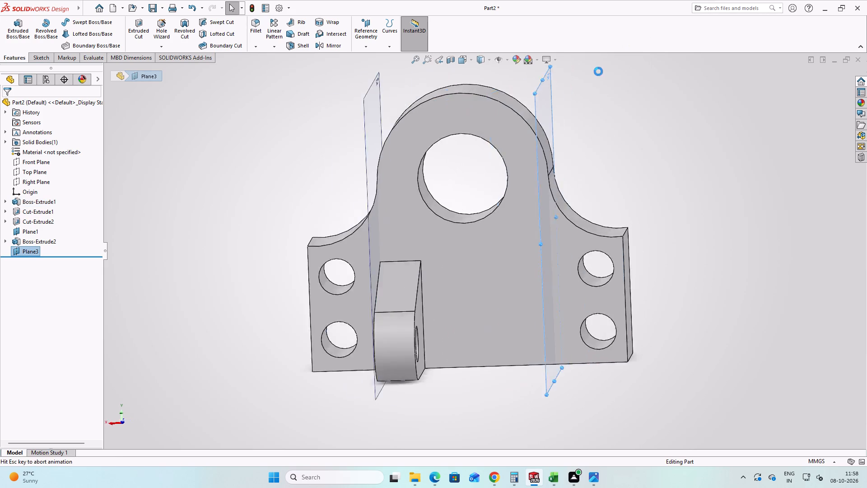
{"action": "left_click", "coordinate": [701, 156]}
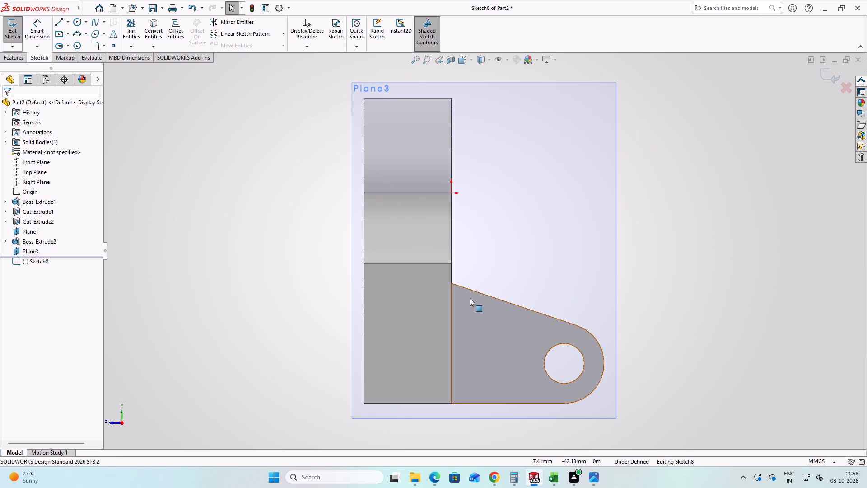
{"action": "left_click", "coordinate": [210, 239]}
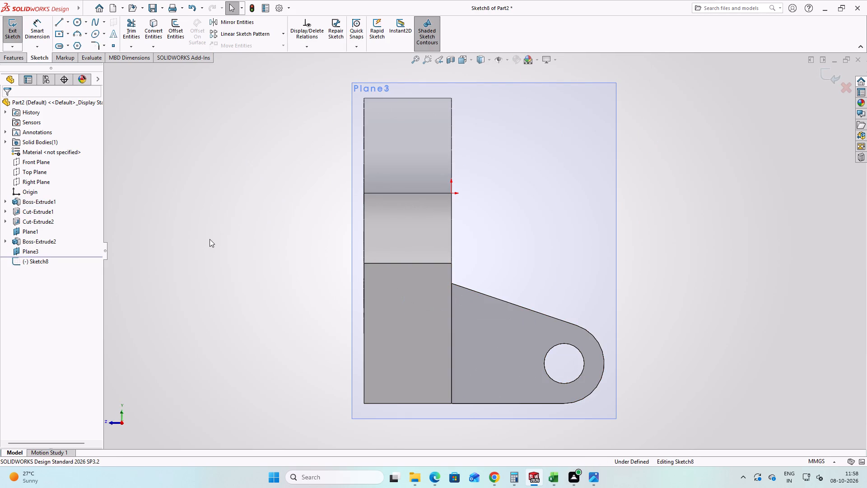
{"action": "left_click", "coordinate": [148, 25]}
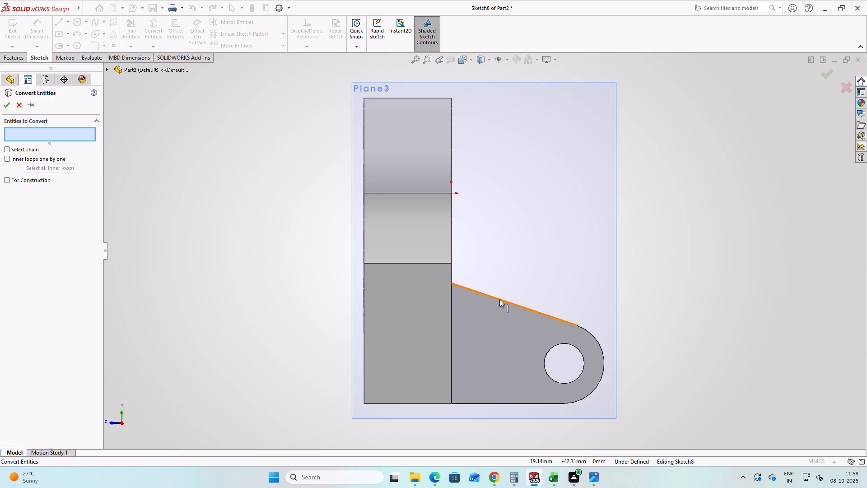
{"action": "left_click", "coordinate": [499, 299]}
{"action": "left_click", "coordinate": [588, 331]}
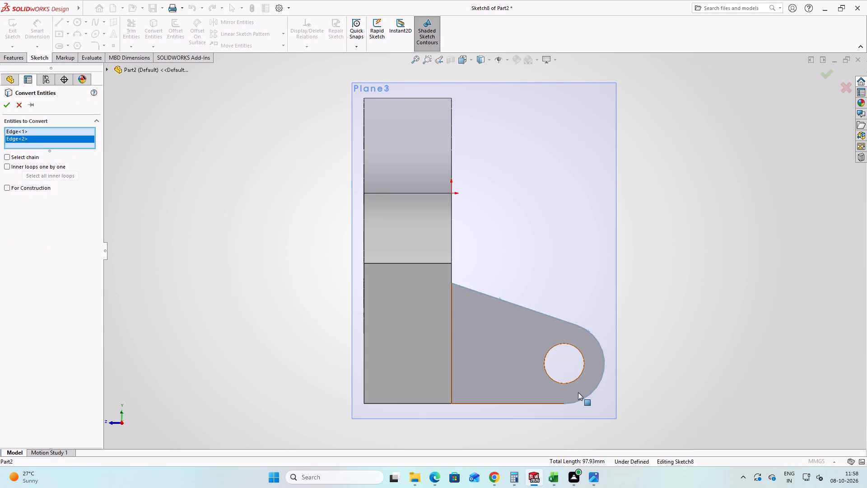
{"action": "left_click", "coordinate": [559, 404]}
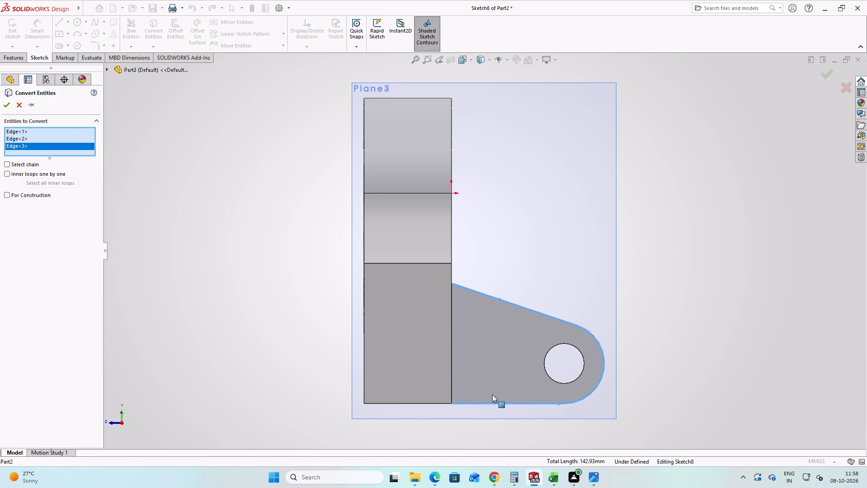
{"action": "left_click", "coordinate": [452, 368]}
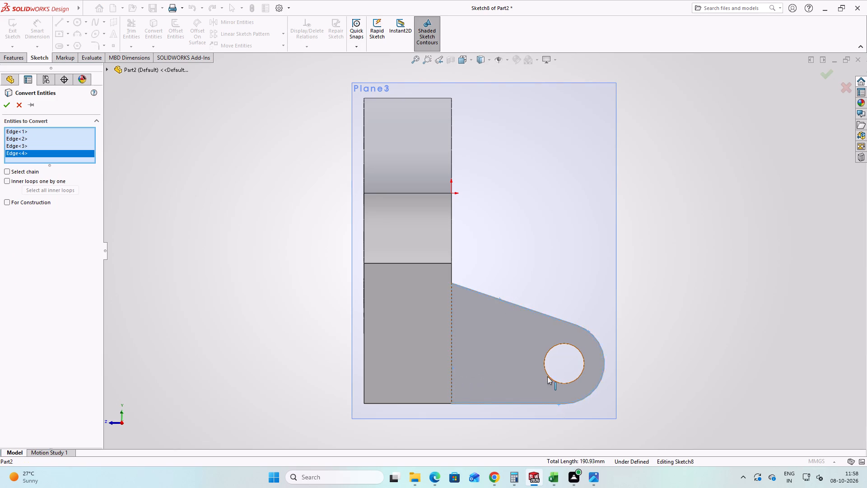
{"action": "left_click", "coordinate": [550, 376]}
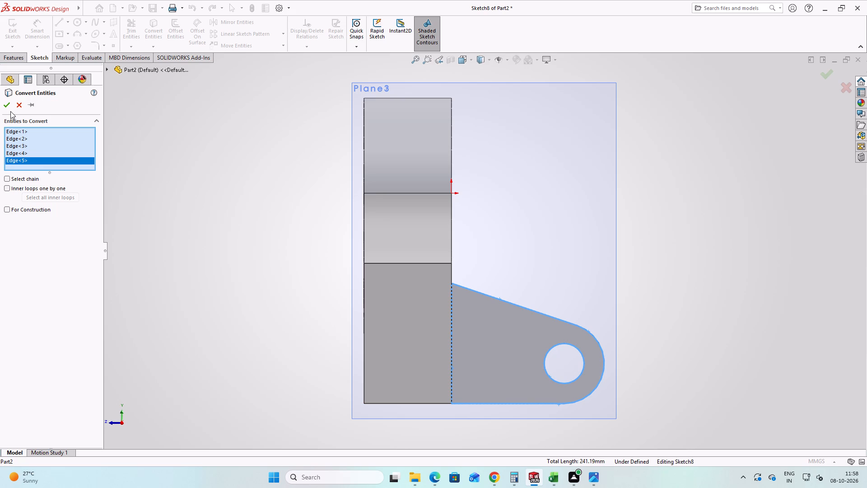
{"action": "left_click", "coordinate": [8, 108]}
Extrude the converted lug profile 18 mm blind toward the first lug, merged with the plate.
{"action": "middle_click_drag", "start_coordinate": [600, 347], "coordinate": [598, 347]}
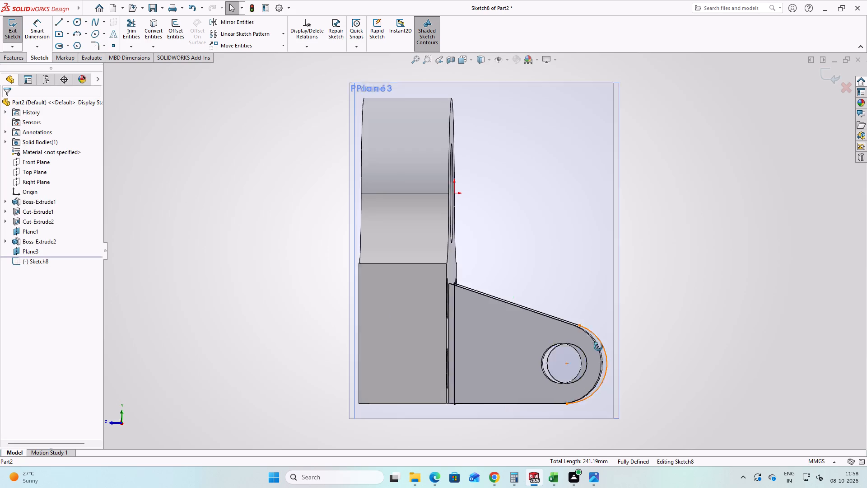
{"action": "middle_click_drag", "start_coordinate": [598, 347], "coordinate": [528, 358]}
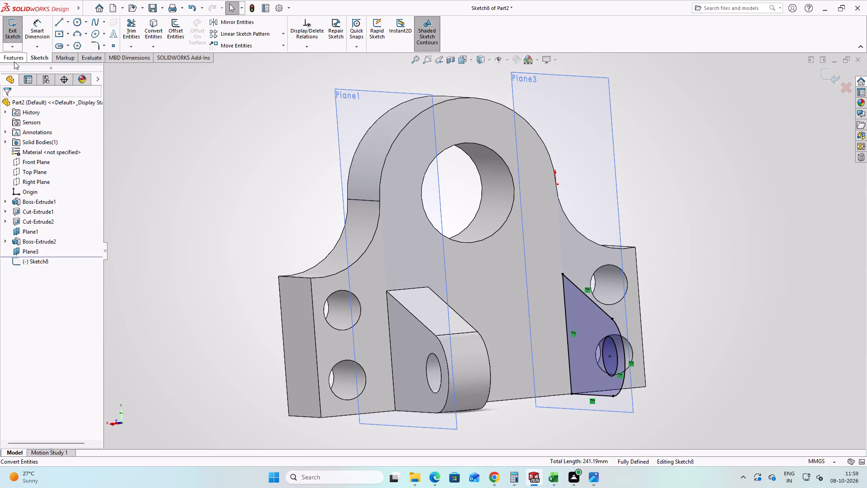
{"action": "left_click", "coordinate": [14, 61]}
{"action": "left_click", "coordinate": [24, 31]}
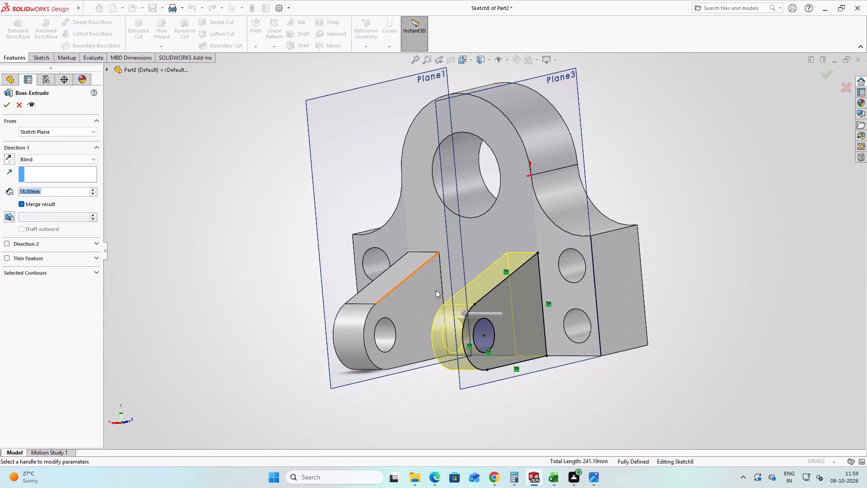
{"action": "middle_click_drag", "start_coordinate": [478, 319], "coordinate": [536, 296]}
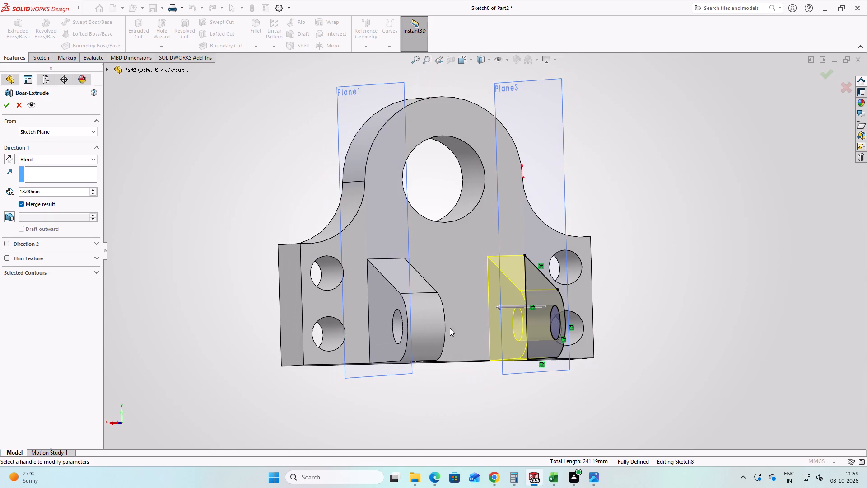
{"action": "left_click", "coordinate": [5, 107]}
{"action": "left_click", "coordinate": [652, 221]}
Measure the distance from the new lug's outer face to the plate's adjacent side face.
{"action": "middle_click_drag", "start_coordinate": [625, 249], "coordinate": [585, 231]}
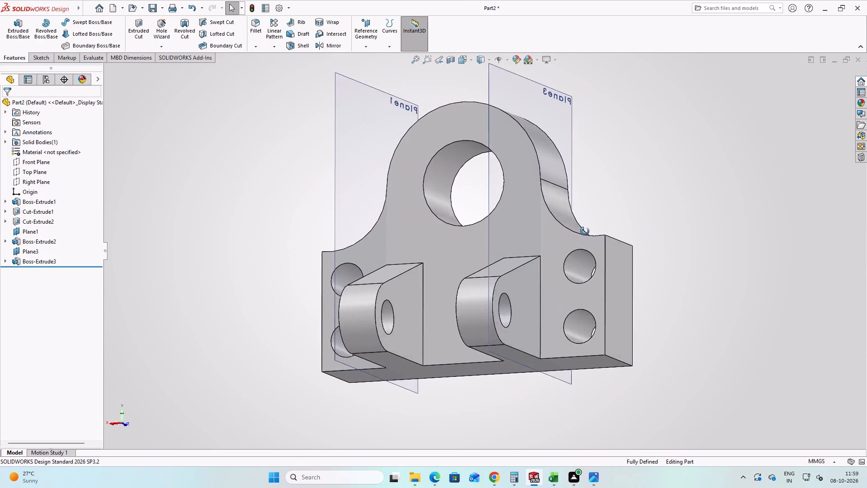
{"action": "middle_click_drag", "start_coordinate": [585, 231], "coordinate": [634, 274]}
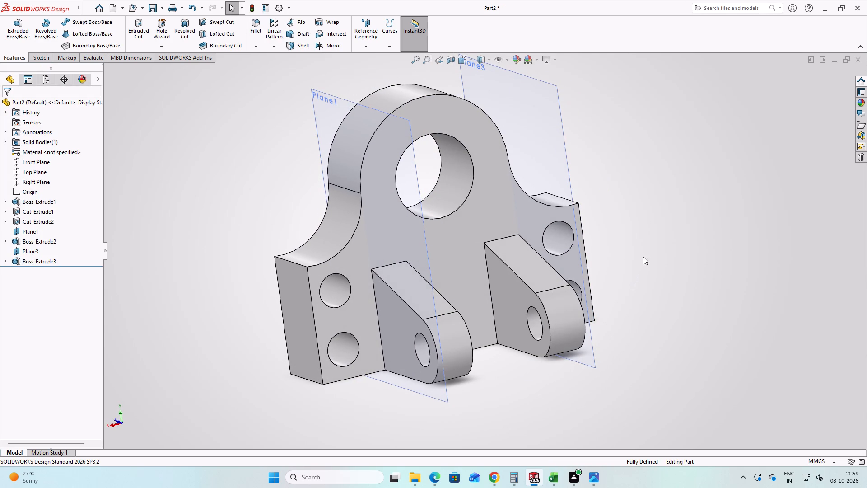
{"action": "left_click", "coordinate": [643, 257]}
{"action": "middle_click_drag", "start_coordinate": [563, 345], "coordinate": [547, 273]}
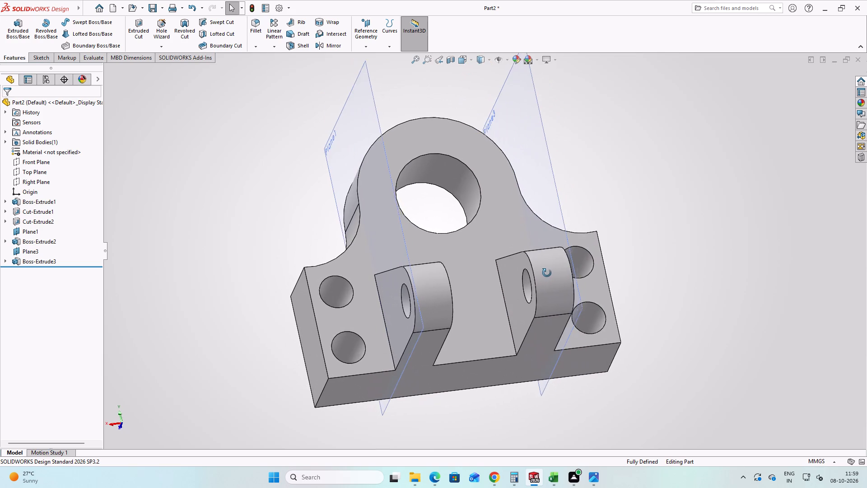
{"action": "middle_click_drag", "start_coordinate": [547, 273], "coordinate": [527, 280]}
{"action": "left_click_drag", "start_coordinate": [221, 126], "coordinate": [189, 78]}
{"action": "left_click", "coordinate": [205, 182]}
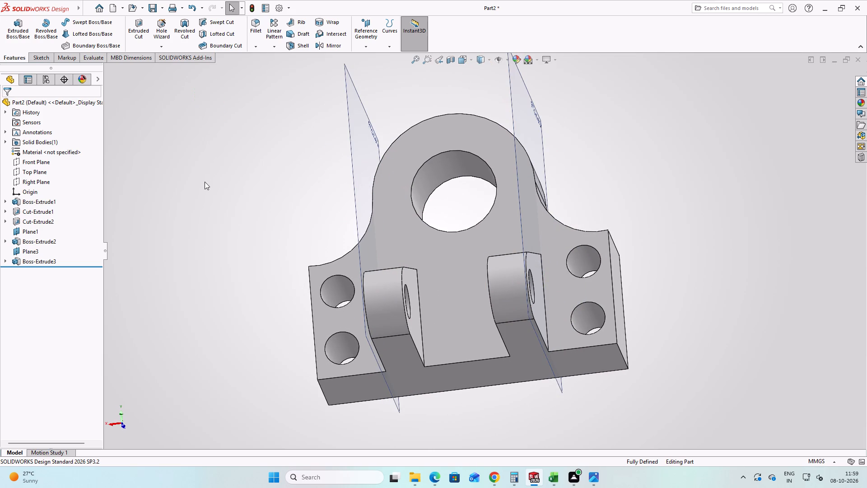
{"action": "left_click", "coordinate": [93, 58]}
{"action": "left_click", "coordinate": [108, 25]}
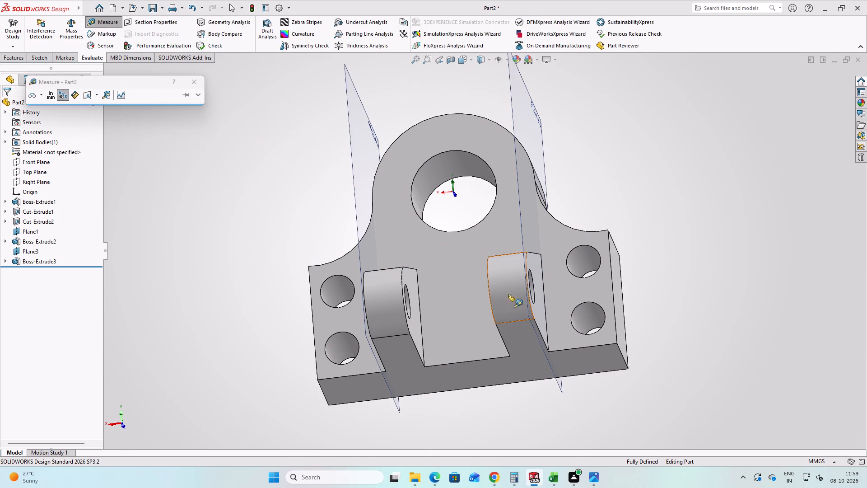
{"action": "left_click", "coordinate": [538, 279]}
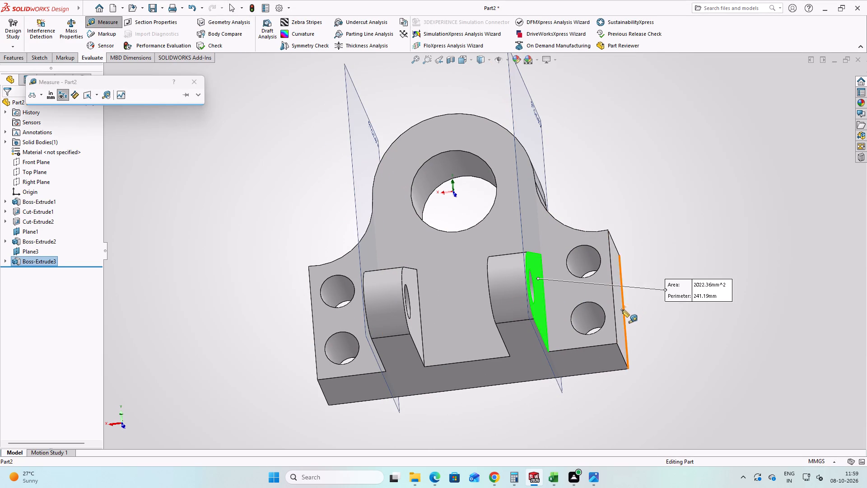
{"action": "left_click", "coordinate": [616, 308]}
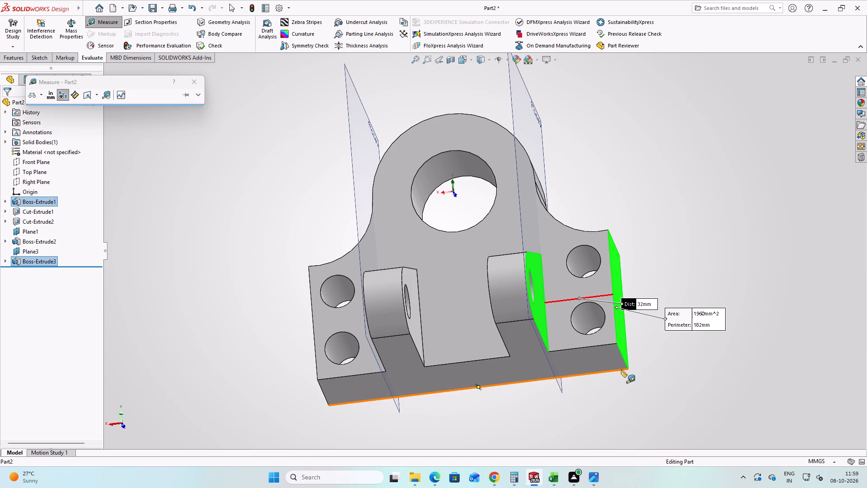
{"action": "key", "text": "Escape"}
{"action": "key", "text": "Escape"}
Measure the gap between the facing inner faces of the two lugs.
{"action": "middle_click_drag", "start_coordinate": [440, 348], "coordinate": [453, 388]}
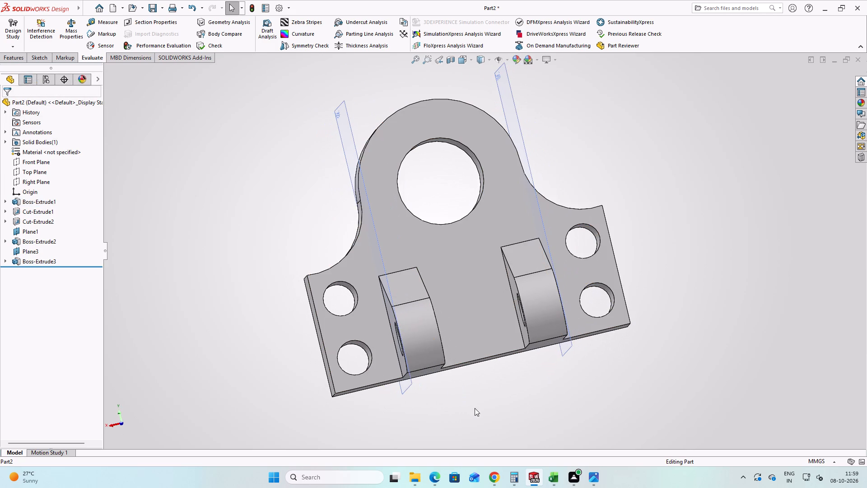
{"action": "scroll", "coordinate": [428, 358], "scroll_direction": "down", "scroll_amount": 2}
{"action": "scroll", "coordinate": [462, 340], "scroll_direction": "up", "scroll_amount": 1}
{"action": "middle_click_drag", "start_coordinate": [455, 335], "coordinate": [444, 332]}
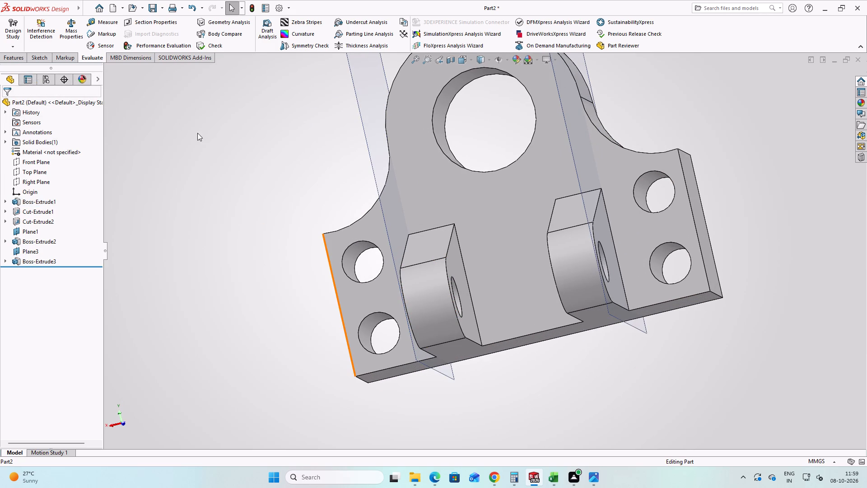
{"action": "left_click", "coordinate": [95, 25]}
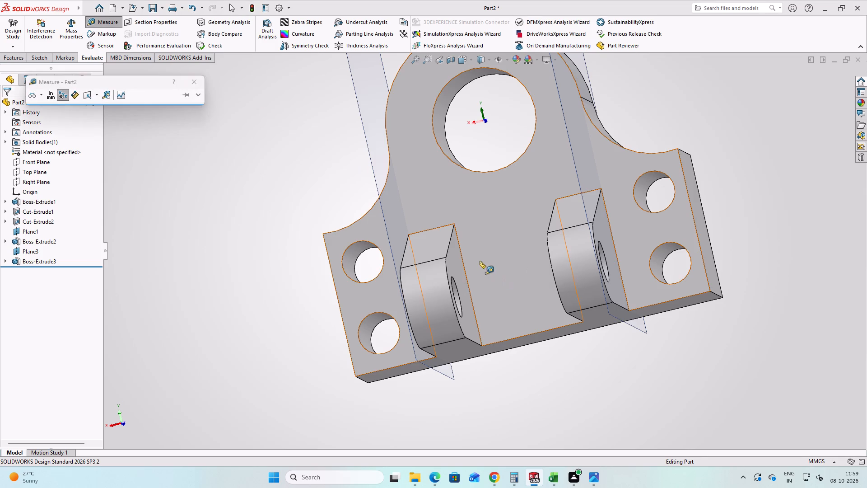
{"action": "left_click", "coordinate": [455, 256]}
{"action": "middle_click_drag", "start_coordinate": [552, 260], "coordinate": [620, 245]}
{"action": "left_click", "coordinate": [505, 239]}
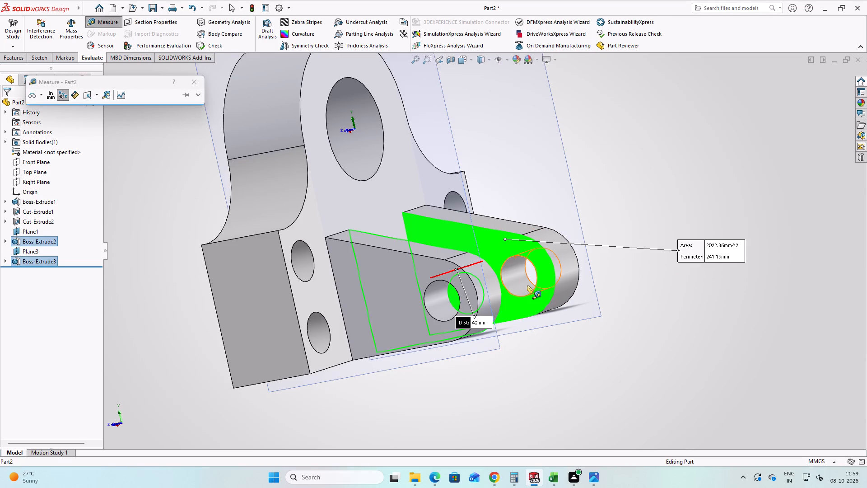
{"action": "middle_click_drag", "start_coordinate": [546, 294], "coordinate": [523, 301]}
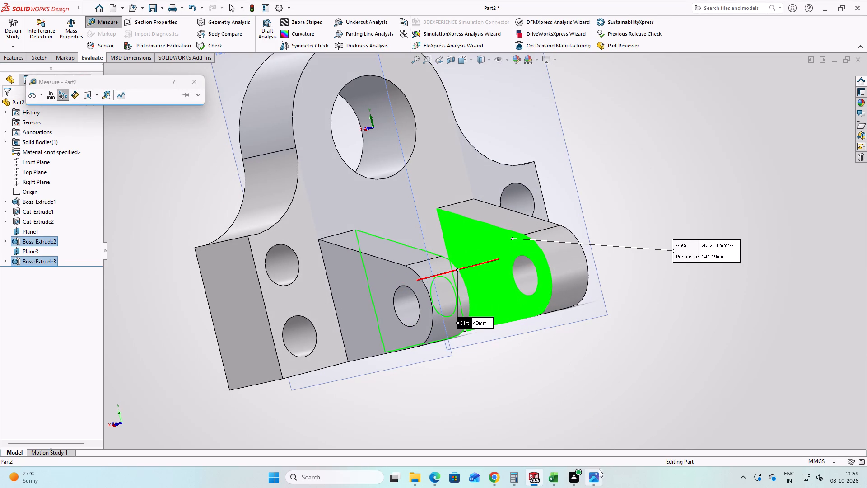
Check the 40 mm lug gap and the 4 mm slot clearance in project.png and calculate 40 − 8 in Calculator.
{"action": "left_click", "coordinate": [598, 473]}
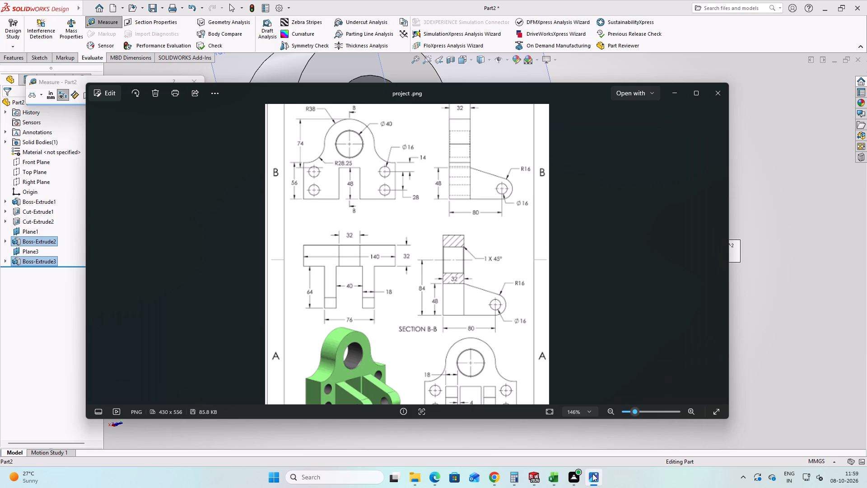
{"action": "scroll", "coordinate": [565, 331], "scroll_direction": "down", "scroll_amount": 2}
{"action": "scroll", "coordinate": [438, 361], "scroll_direction": "down", "scroll_amount": 1}
{"action": "scroll", "coordinate": [388, 366], "scroll_direction": "up", "scroll_amount": 2}
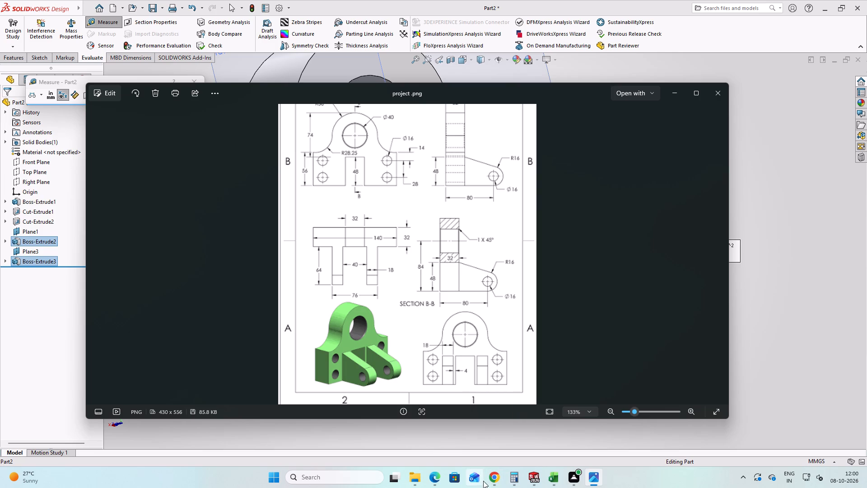
{"action": "left_click", "coordinate": [516, 478]}
{"action": "left_click_drag", "start_coordinate": [481, 96], "coordinate": [547, 100]}
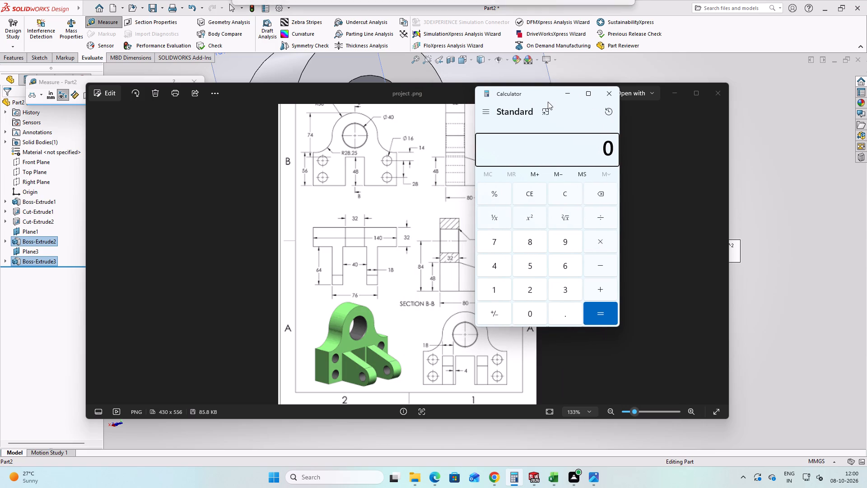
{"action": "type", "text": "40"}
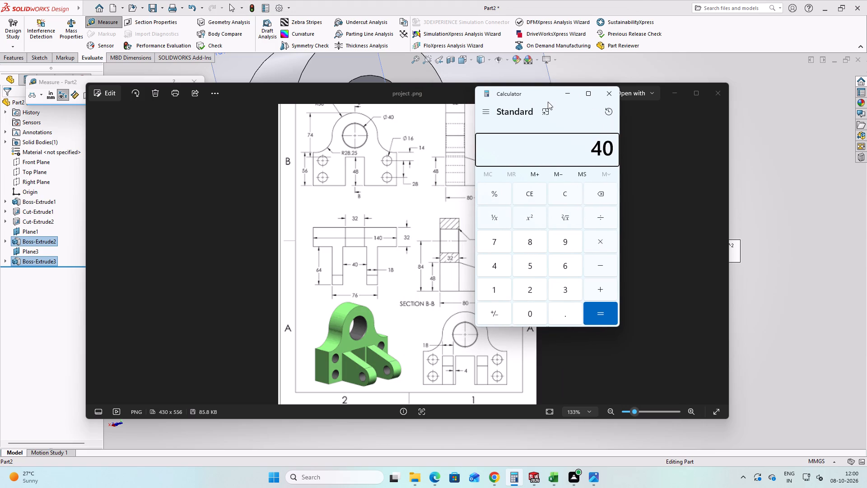
{"action": "key", "text": "minus"}
{"action": "key", "text": "8"}
{"action": "key", "text": "Return"}
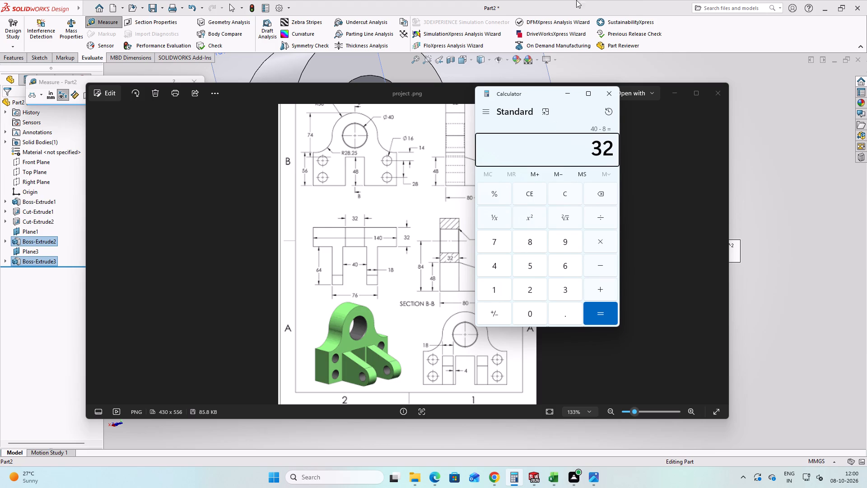
{"action": "left_click", "coordinate": [572, 89]}
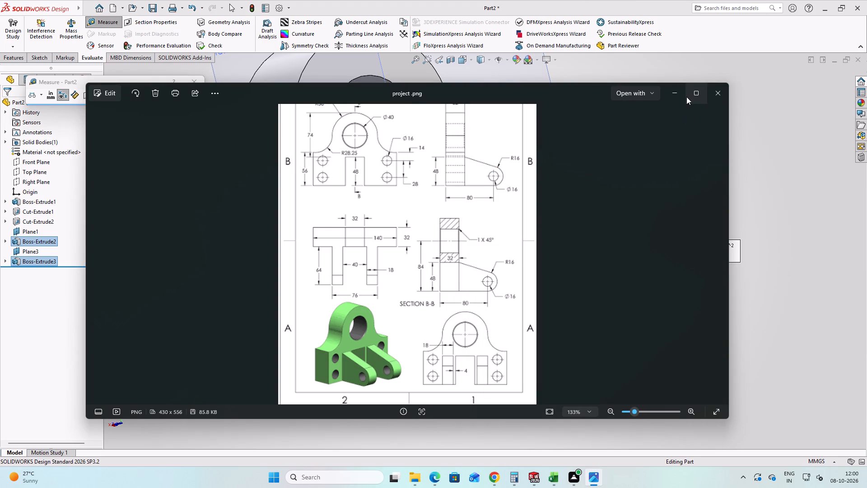
{"action": "left_click", "coordinate": [683, 97]}
{"action": "left_click", "coordinate": [638, 358]}
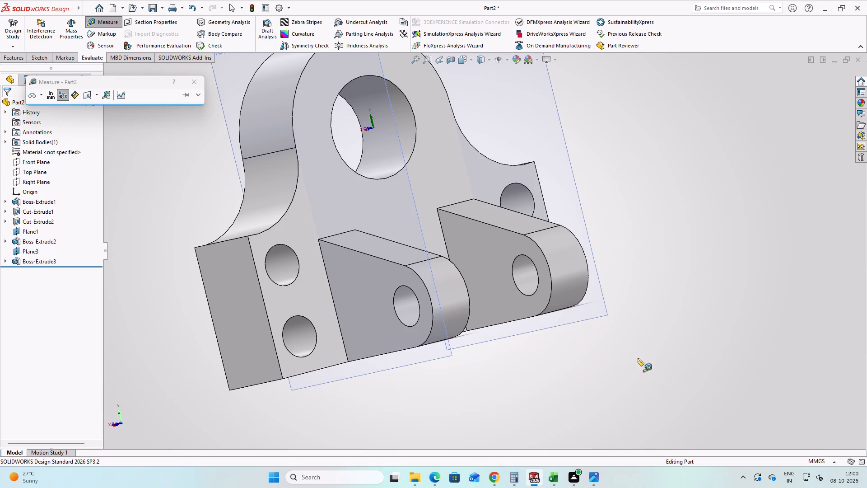
{"action": "key", "text": "Escape"}
{"action": "middle_click_drag", "start_coordinate": [573, 336], "coordinate": [547, 339]}
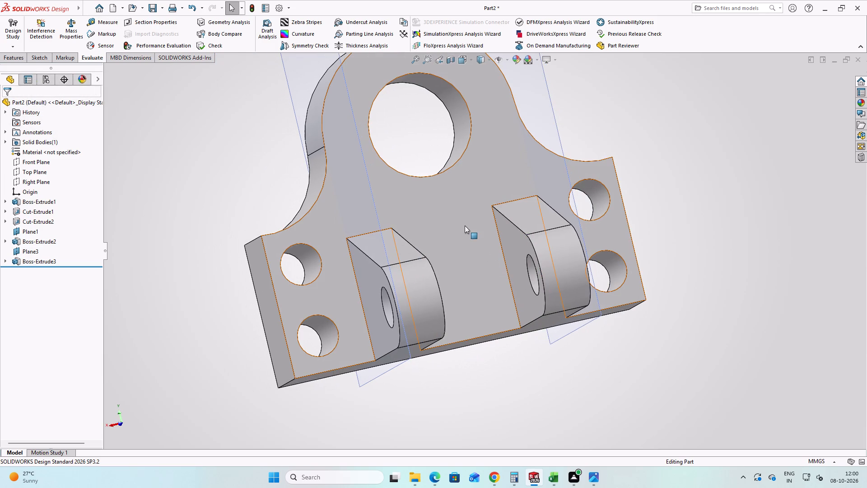
Start a new sketch on the plate's front face from which the two lugs project.
{"action": "left_click", "coordinate": [465, 225]}
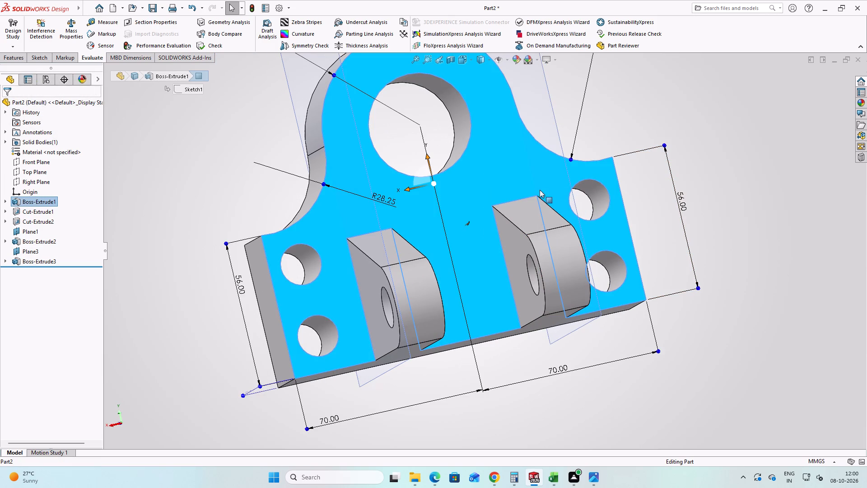
{"action": "right_click", "coordinate": [489, 178]}
{"action": "left_click", "coordinate": [510, 164]}
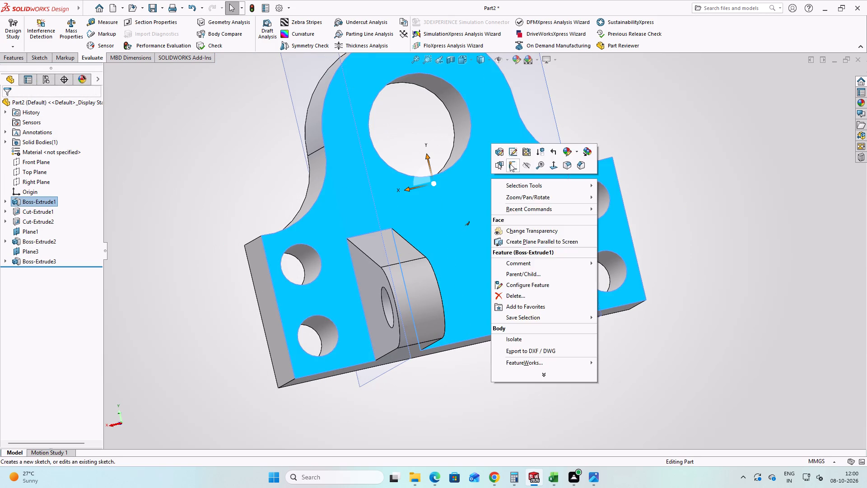
{"action": "left_click", "coordinate": [686, 200]}
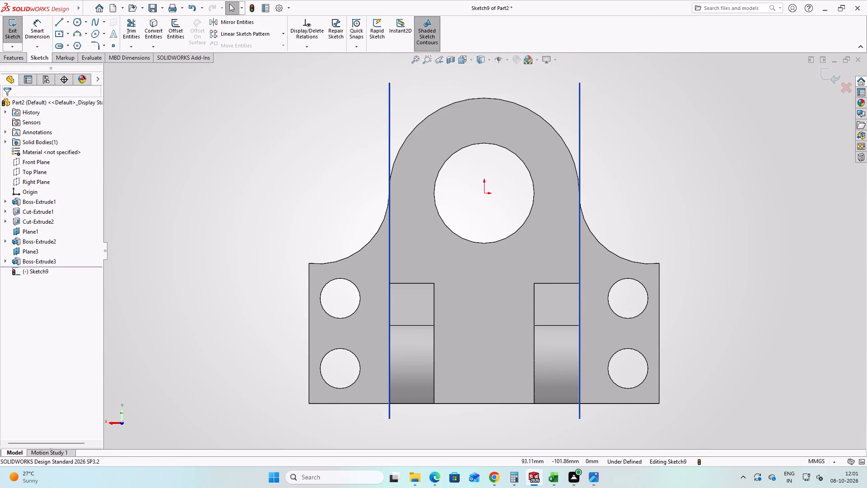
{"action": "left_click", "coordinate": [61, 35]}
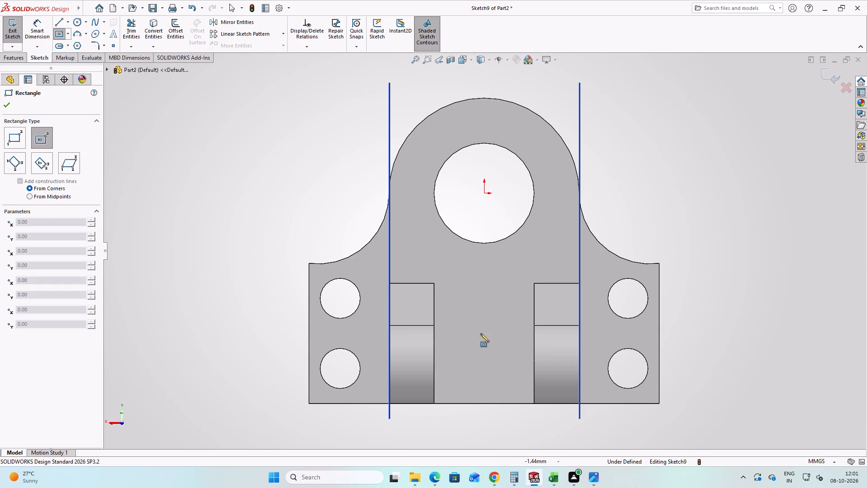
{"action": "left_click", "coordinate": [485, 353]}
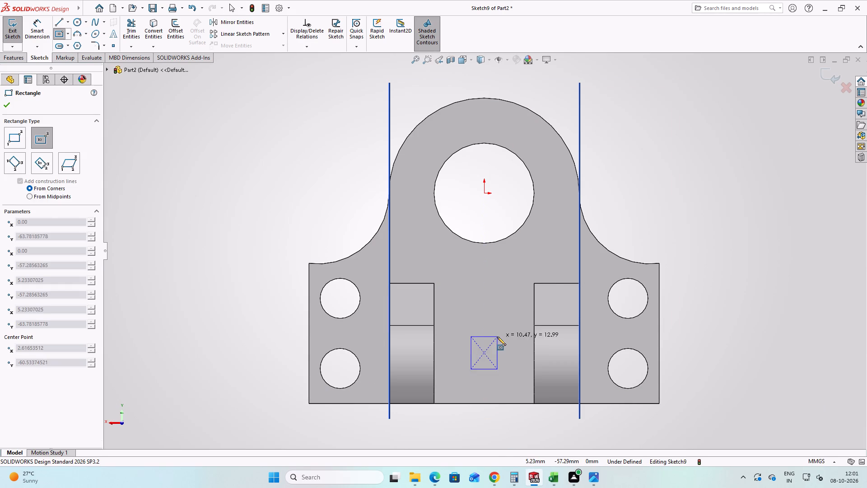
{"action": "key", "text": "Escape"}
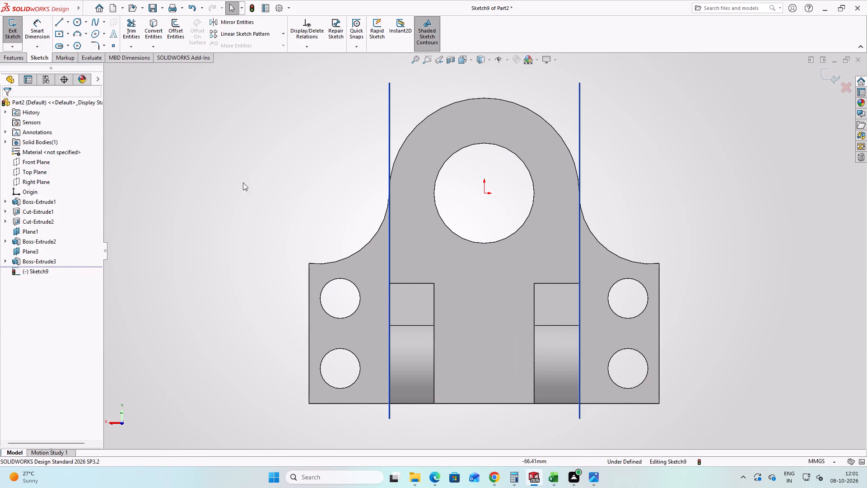
Sketch a horizontal line about 33 mm long on the plate's bottom edge between the lugs, continuing into a vertical line about 48 mm up.
{"action": "left_click", "coordinate": [61, 21]}
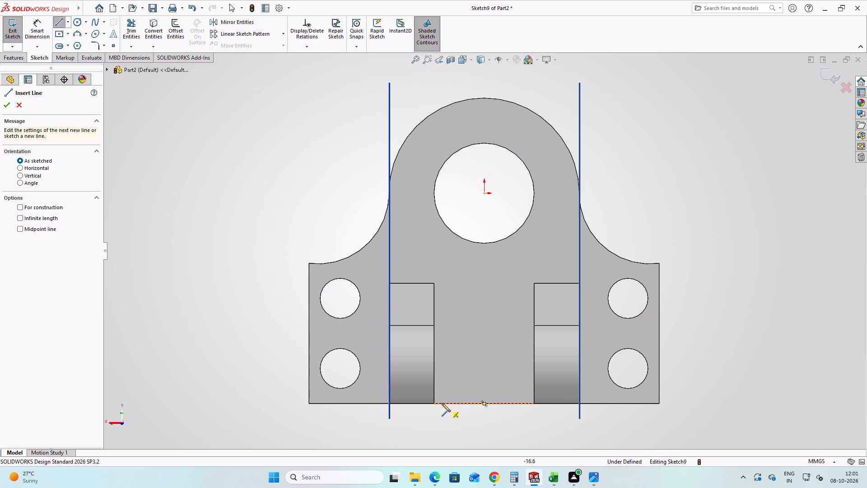
{"action": "left_click", "coordinate": [442, 403]}
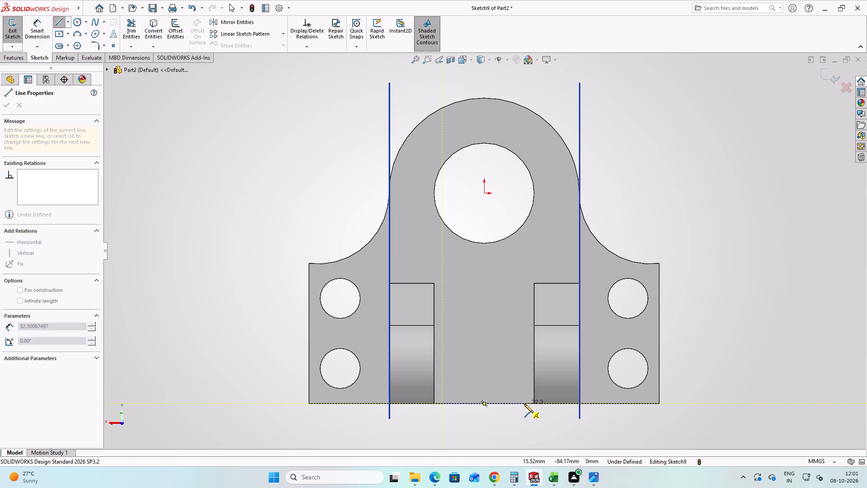
{"action": "left_click", "coordinate": [526, 404]}
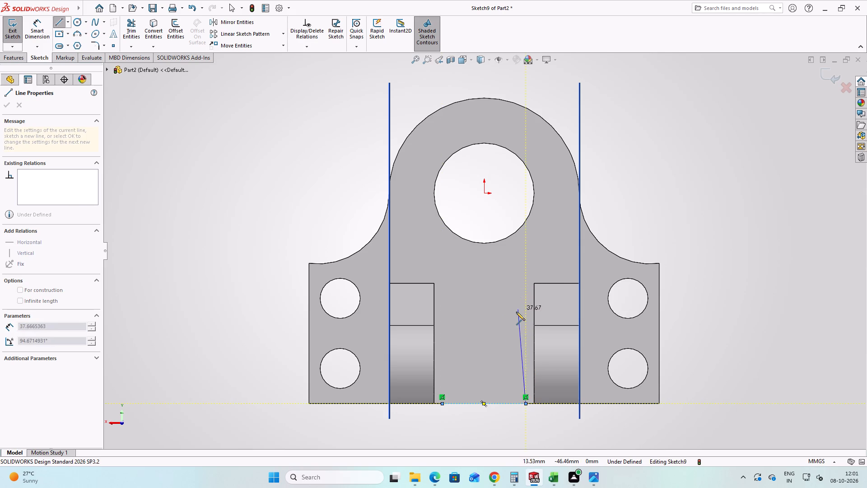
{"action": "left_click", "coordinate": [527, 284]}
{"action": "key", "text": "Escape"}
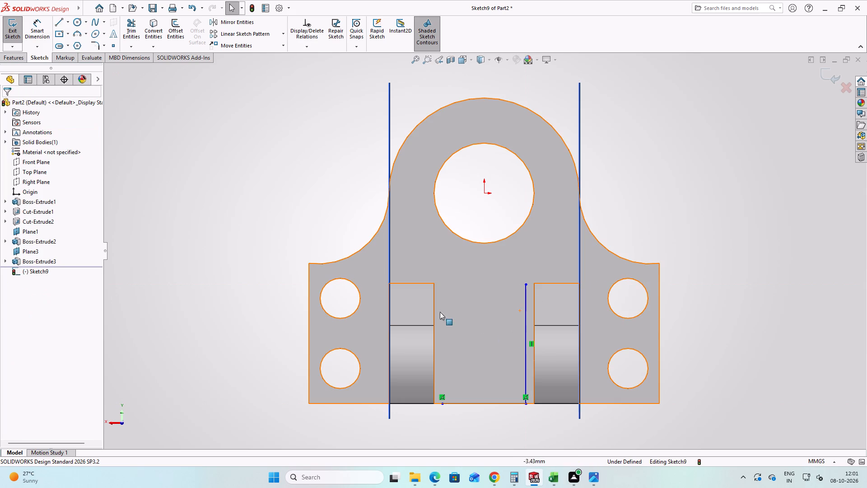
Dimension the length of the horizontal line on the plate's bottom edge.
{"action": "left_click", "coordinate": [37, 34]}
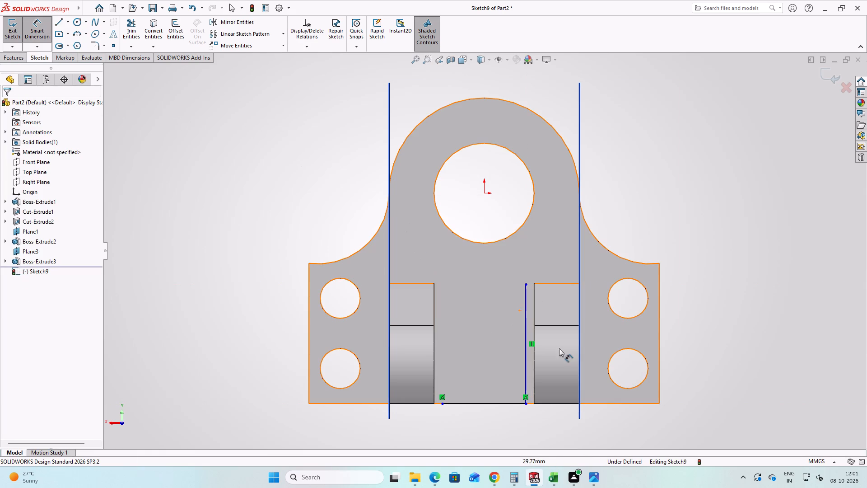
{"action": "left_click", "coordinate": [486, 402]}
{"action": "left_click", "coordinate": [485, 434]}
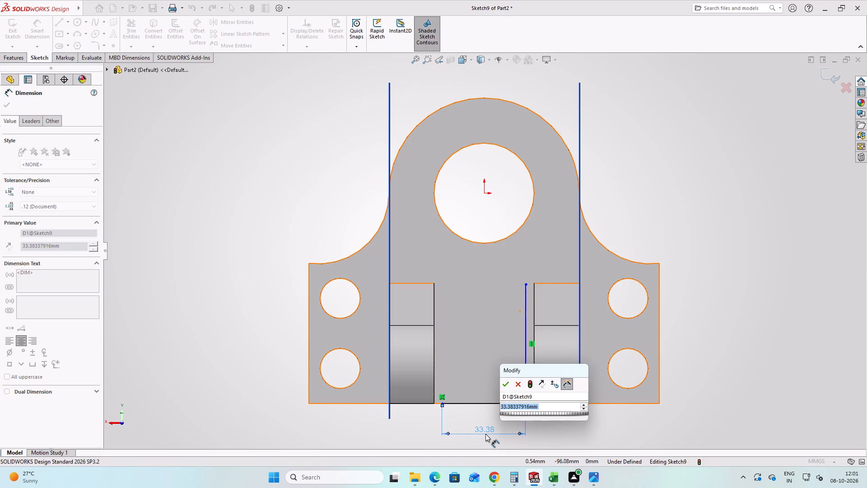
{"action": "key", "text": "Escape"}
Divide the 32 mm slot width by 2 in Calculator, then return to the SOLIDWORKS sketch.
{"action": "left_click", "coordinate": [516, 477]}
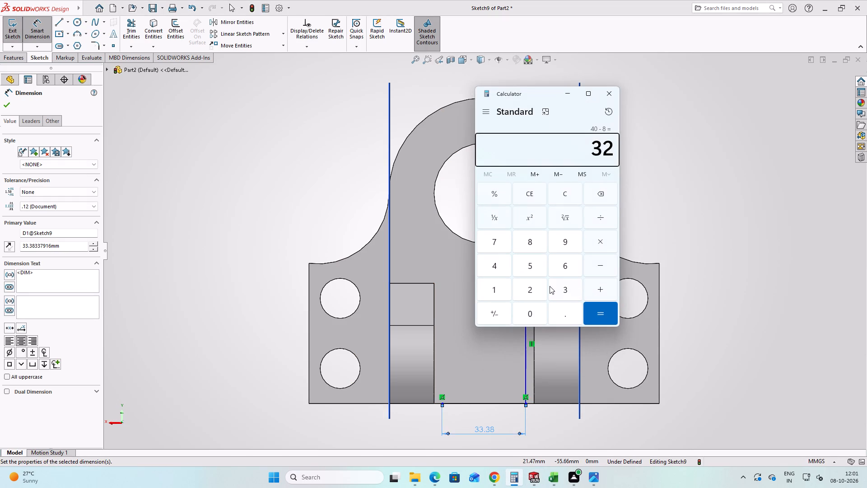
{"action": "key", "text": "slash"}
{"action": "key", "text": "2"}
{"action": "key", "text": "Return"}
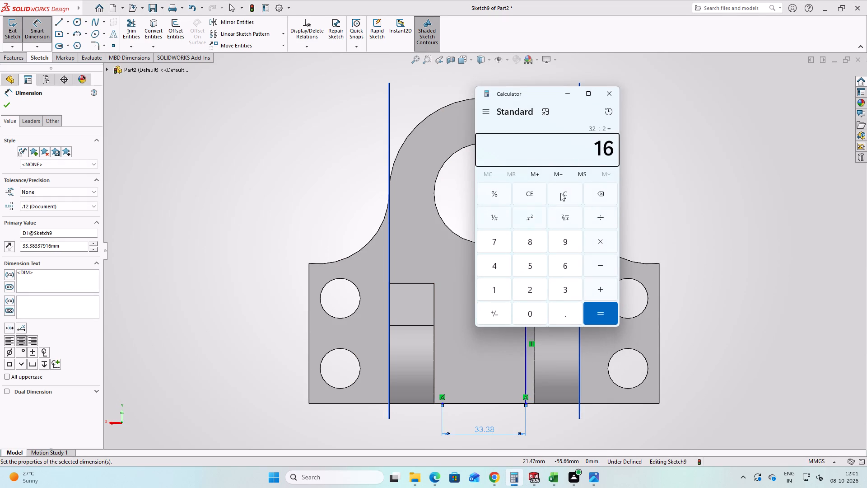
{"action": "left_click", "coordinate": [727, 191]}
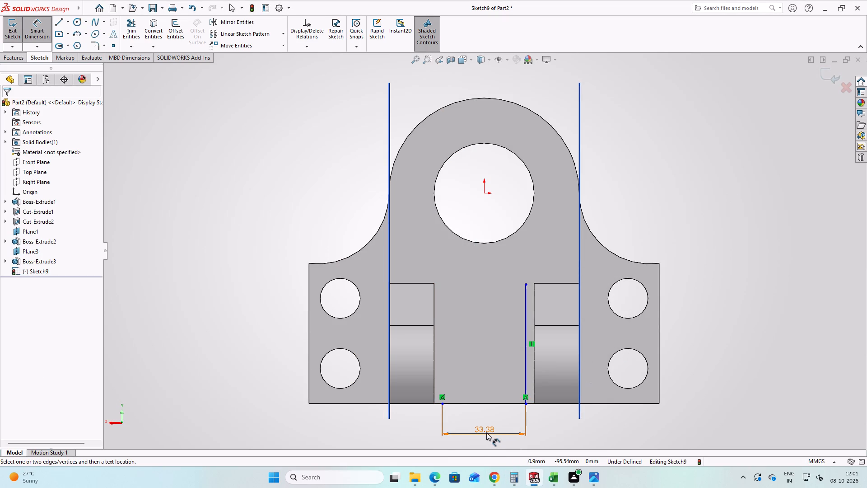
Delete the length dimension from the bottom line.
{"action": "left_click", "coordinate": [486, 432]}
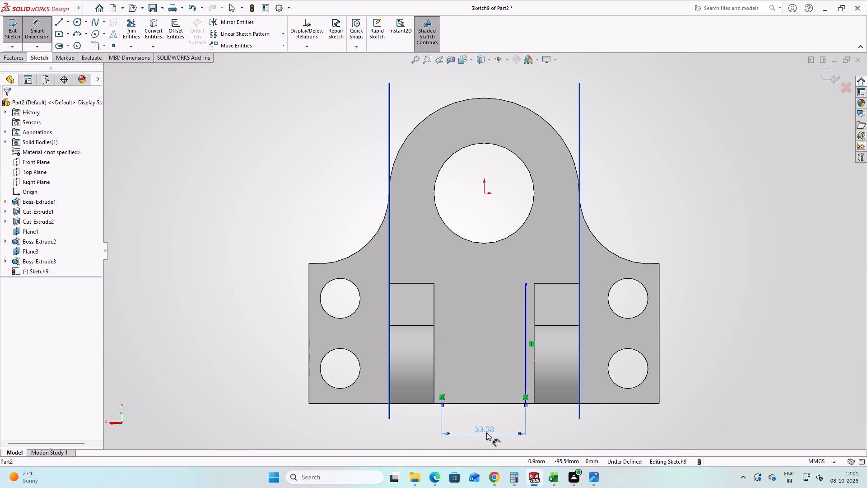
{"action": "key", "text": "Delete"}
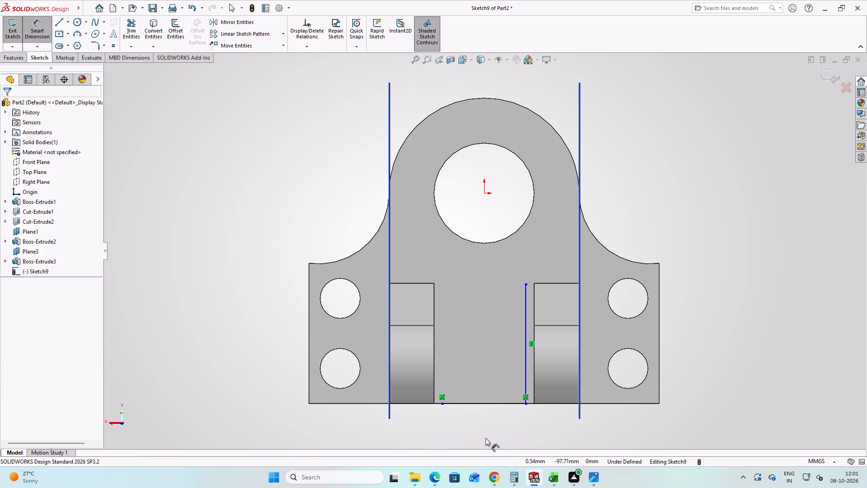
Dimension the bottom line's free end 16 mm horizontally from the origin.
{"action": "left_click", "coordinate": [485, 193]}
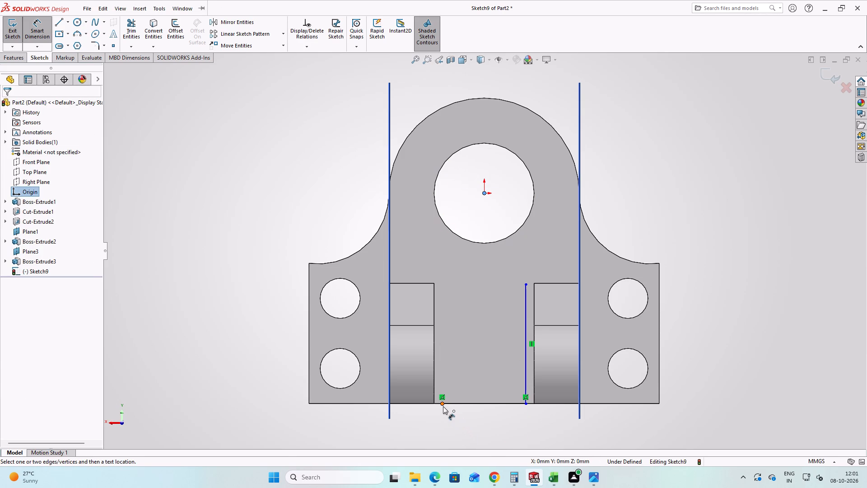
{"action": "left_click", "coordinate": [443, 406]}
{"action": "left_click", "coordinate": [462, 431]}
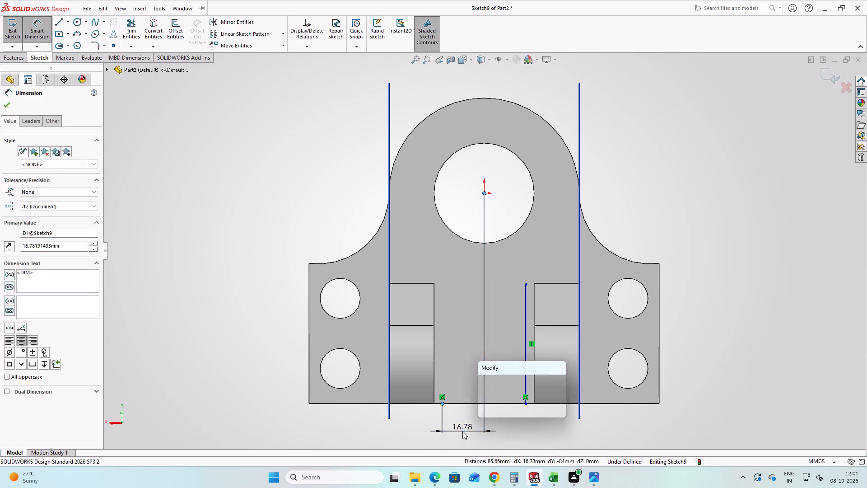
{"action": "type", "text": "16"}
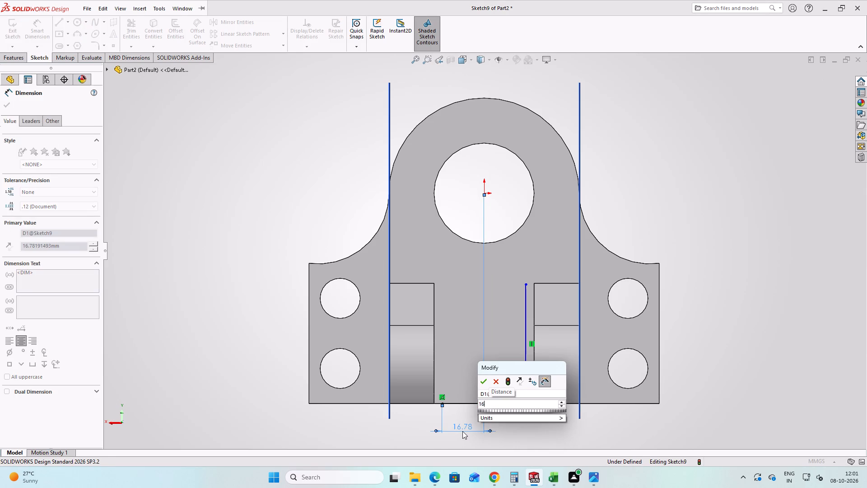
{"action": "key", "text": "Return"}
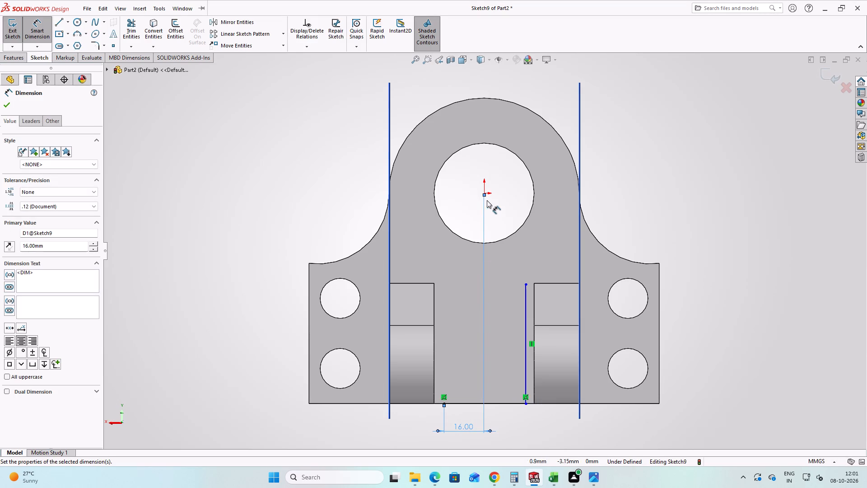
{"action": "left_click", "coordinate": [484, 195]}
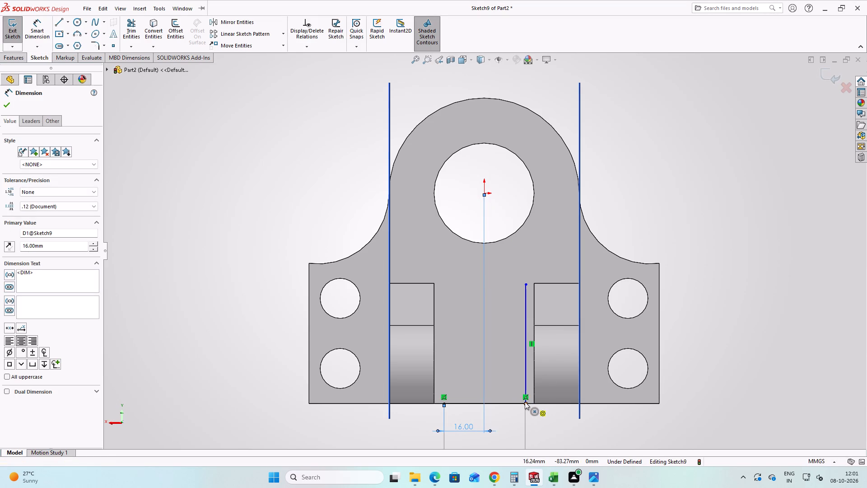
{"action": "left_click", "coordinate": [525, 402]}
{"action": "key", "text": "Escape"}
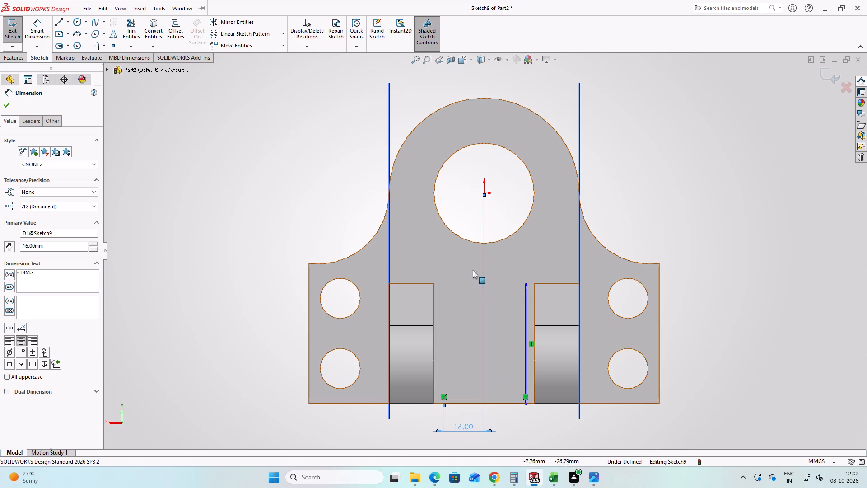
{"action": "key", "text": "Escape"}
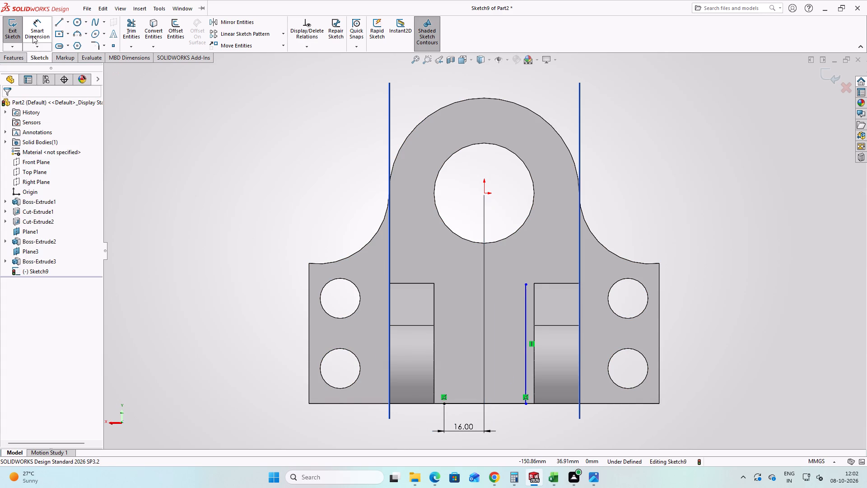
Dimension the corner between the bottom line and the vertical line 16 mm horizontally from the origin.
{"action": "left_click", "coordinate": [33, 35]}
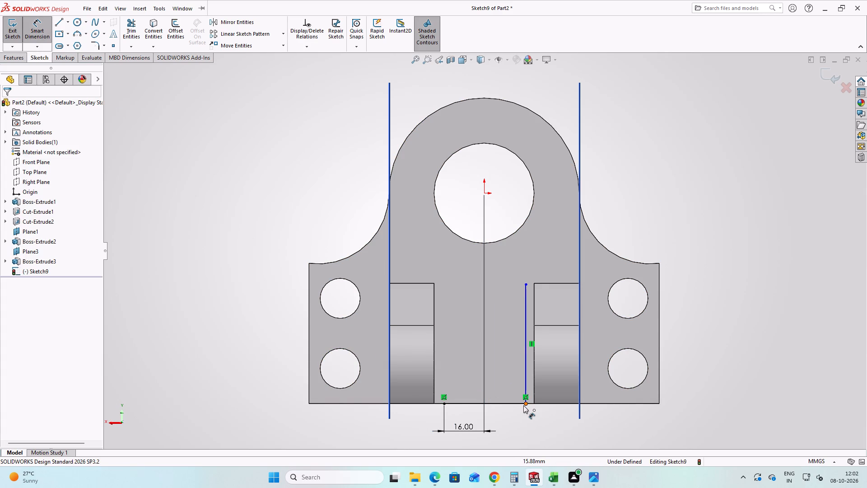
{"action": "left_click", "coordinate": [523, 405]}
{"action": "left_click", "coordinate": [484, 196]}
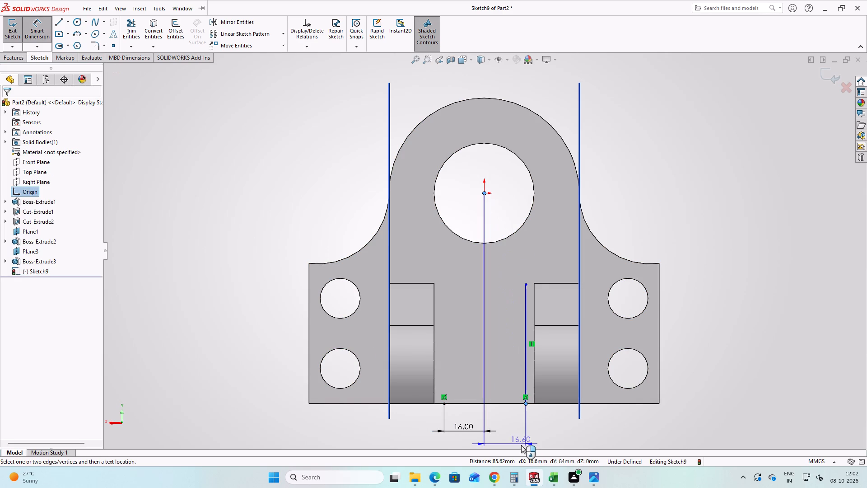
{"action": "left_click", "coordinate": [508, 443]}
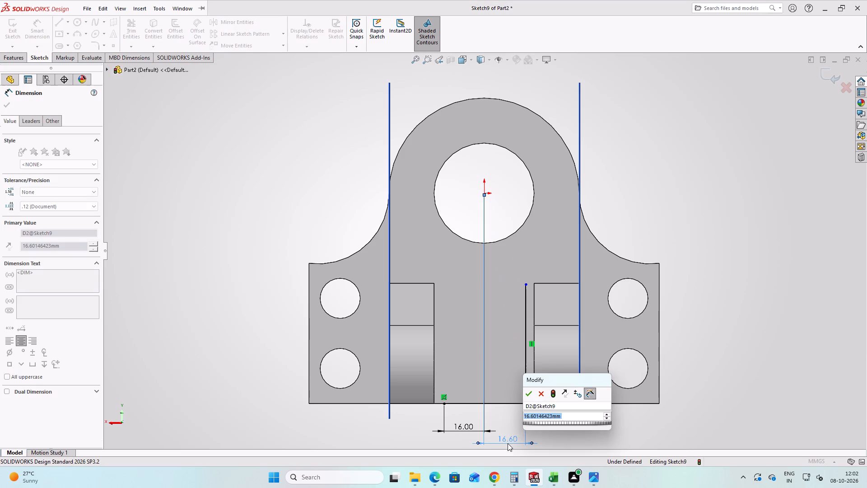
{"action": "type", "text": "16"}
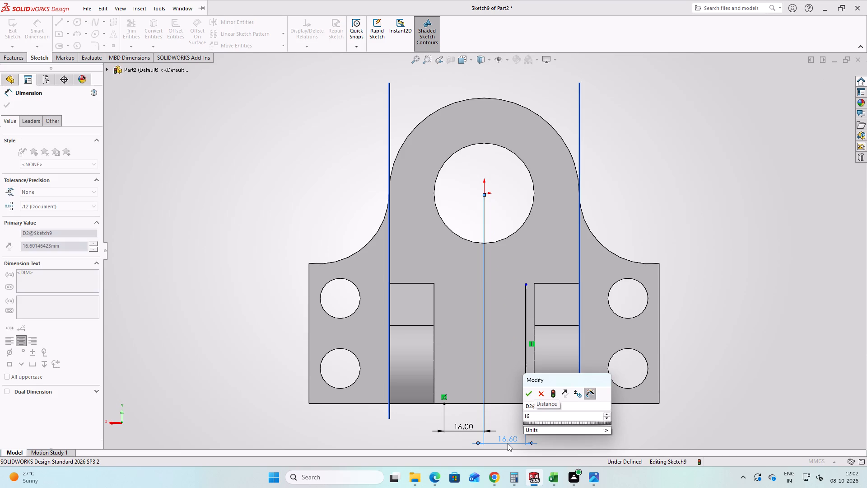
{"action": "key", "text": "Return"}
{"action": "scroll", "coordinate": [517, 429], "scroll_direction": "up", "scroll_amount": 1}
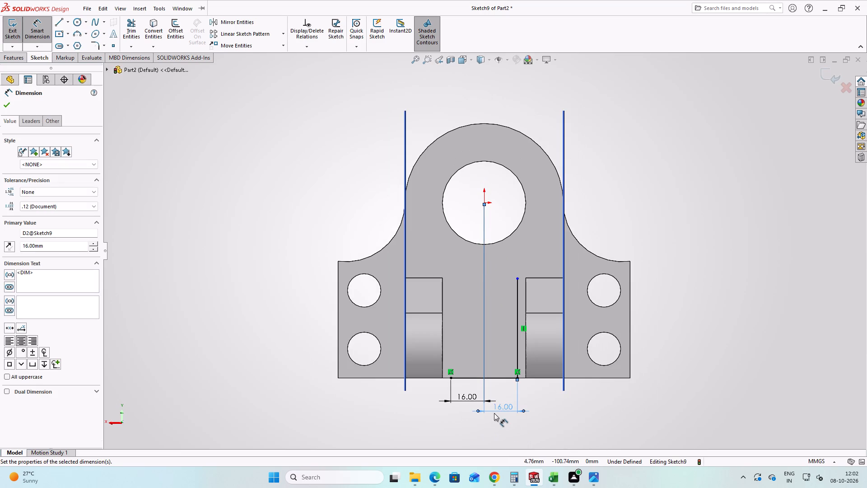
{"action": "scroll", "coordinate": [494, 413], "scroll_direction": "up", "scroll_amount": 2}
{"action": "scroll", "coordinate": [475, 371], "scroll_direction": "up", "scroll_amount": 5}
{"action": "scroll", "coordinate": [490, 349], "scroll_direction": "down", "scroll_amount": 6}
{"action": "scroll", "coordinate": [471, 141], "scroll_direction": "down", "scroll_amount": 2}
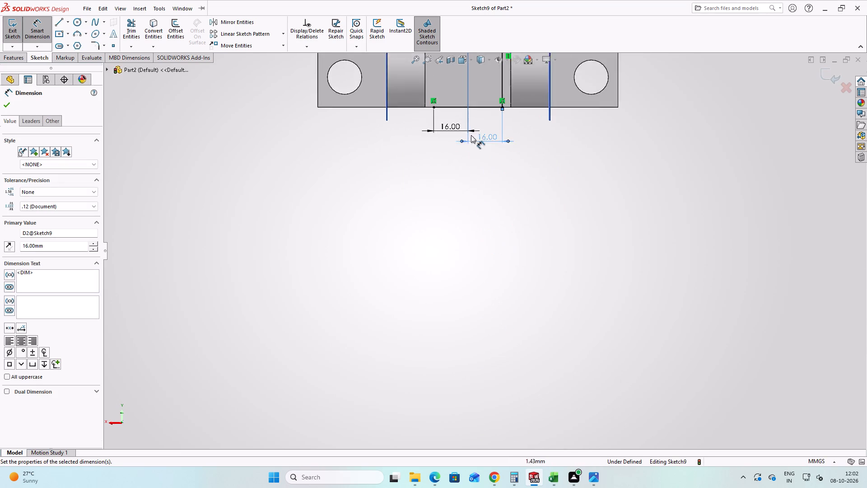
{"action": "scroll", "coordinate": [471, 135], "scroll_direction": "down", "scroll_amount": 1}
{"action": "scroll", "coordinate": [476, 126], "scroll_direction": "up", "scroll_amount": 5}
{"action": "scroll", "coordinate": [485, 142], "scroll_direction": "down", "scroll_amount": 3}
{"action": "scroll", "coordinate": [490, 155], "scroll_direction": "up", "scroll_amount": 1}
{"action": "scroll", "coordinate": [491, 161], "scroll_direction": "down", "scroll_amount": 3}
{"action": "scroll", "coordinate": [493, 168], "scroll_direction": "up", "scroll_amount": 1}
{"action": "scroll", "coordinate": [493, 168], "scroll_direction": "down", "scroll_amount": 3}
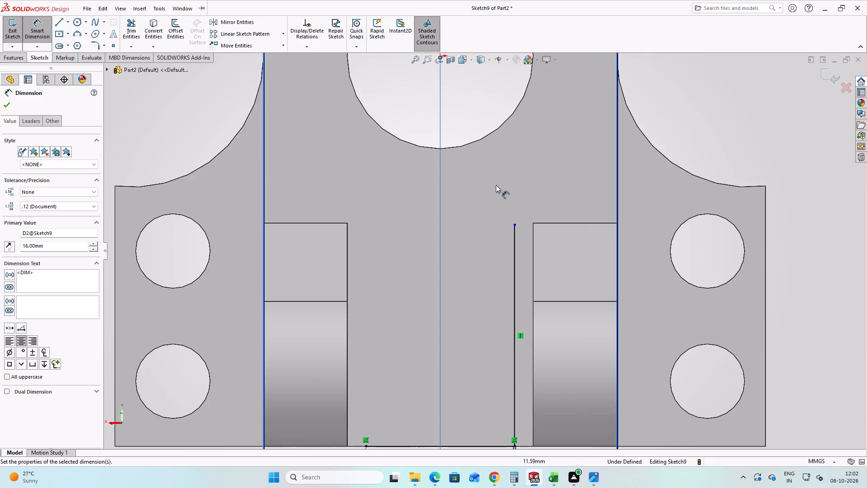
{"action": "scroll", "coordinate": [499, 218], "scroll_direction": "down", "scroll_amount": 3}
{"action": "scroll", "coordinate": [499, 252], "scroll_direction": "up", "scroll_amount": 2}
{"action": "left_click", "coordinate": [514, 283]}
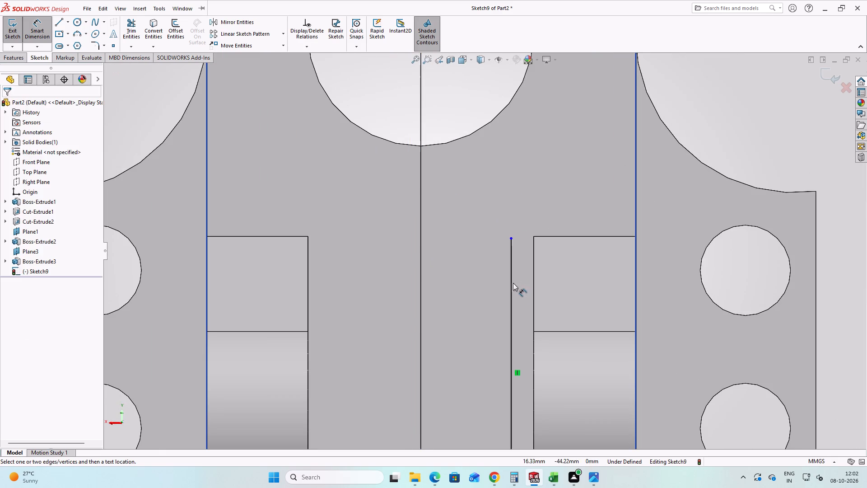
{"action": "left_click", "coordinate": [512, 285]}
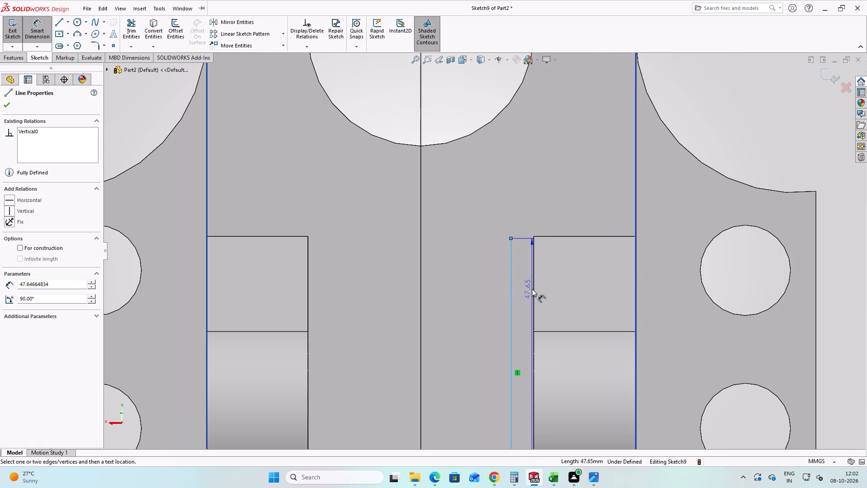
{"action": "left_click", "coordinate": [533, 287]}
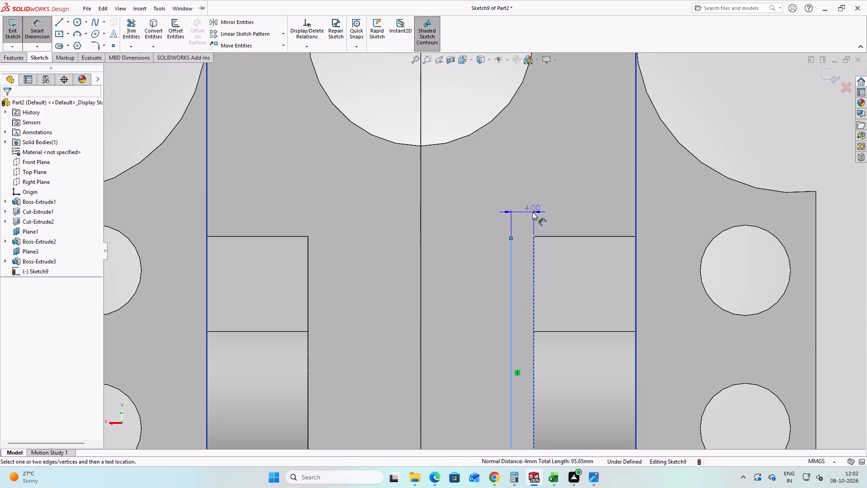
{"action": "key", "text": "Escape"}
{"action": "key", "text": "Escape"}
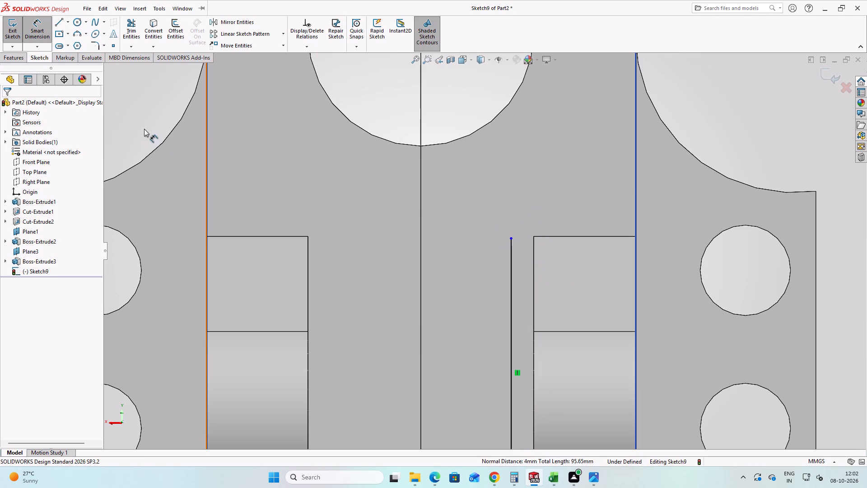
Dimension the length of the slot profile's vertical line as 48 mm.
{"action": "left_click", "coordinate": [513, 322]}
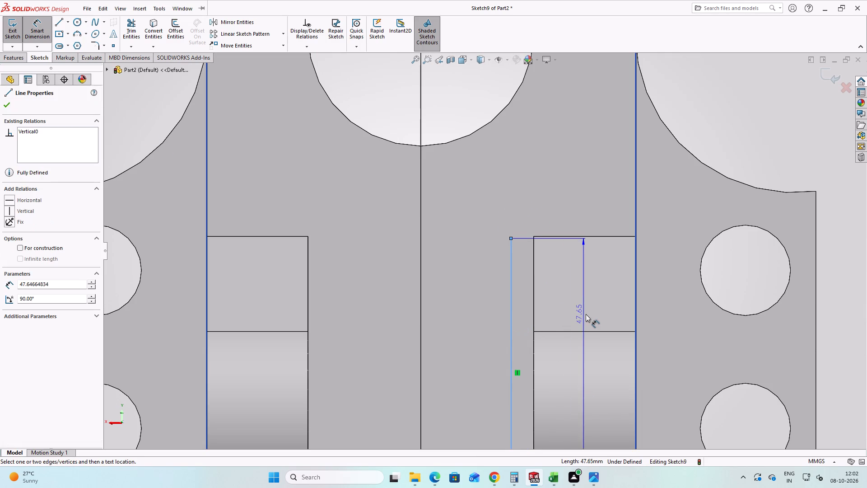
{"action": "left_click", "coordinate": [835, 314]}
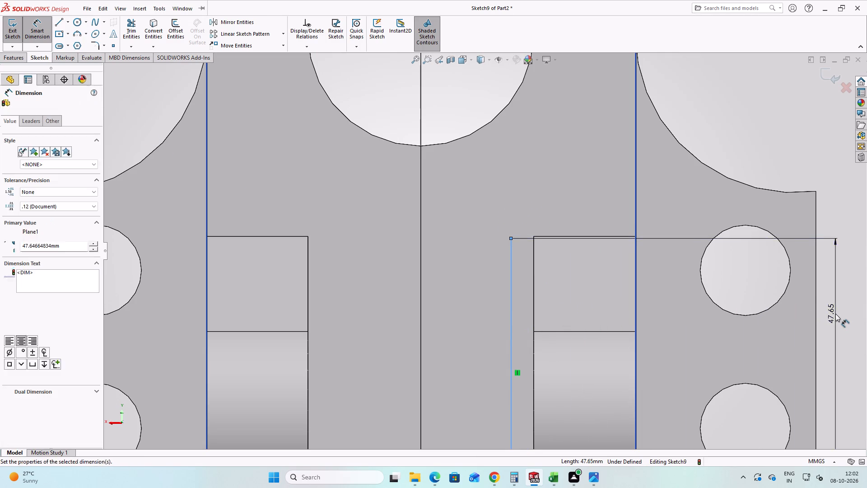
{"action": "key", "text": "4"}
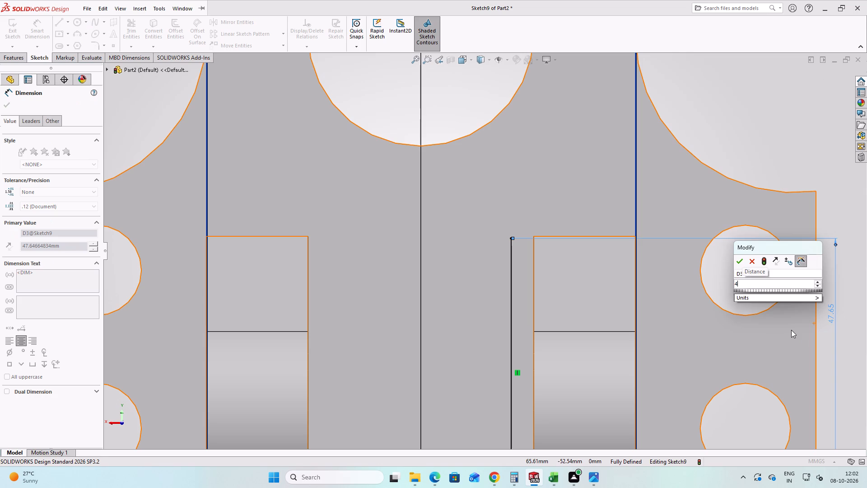
{"action": "key", "text": "8"}
{"action": "key", "text": "Return"}
{"action": "key", "text": "Escape"}
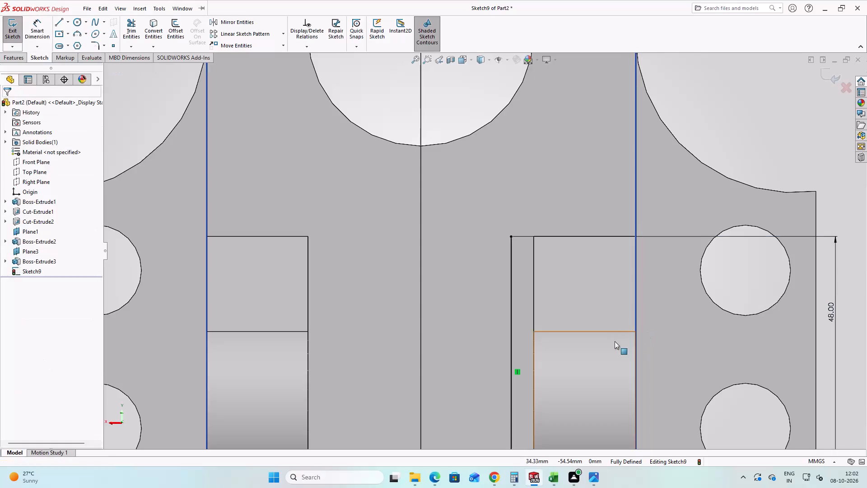
Move the 48 mm dimension farther outward from the bracket's side edge.
{"action": "scroll", "coordinate": [824, 319], "scroll_direction": "down", "scroll_amount": 2}
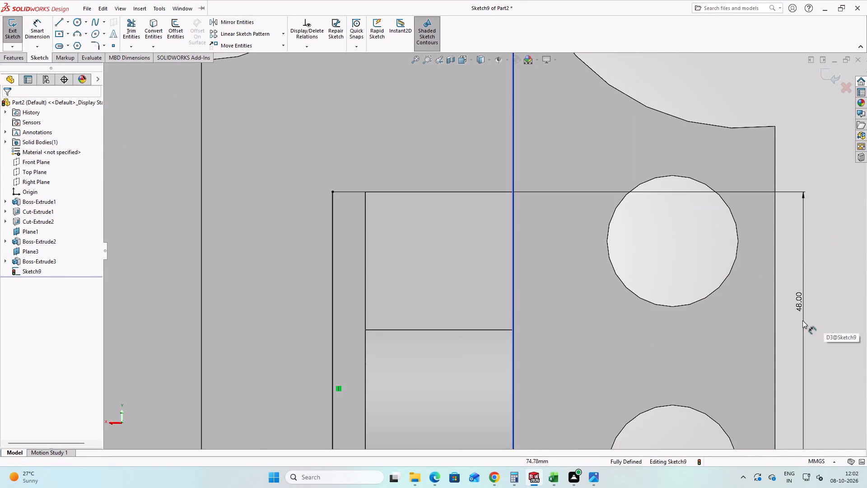
{"action": "scroll", "coordinate": [802, 320], "scroll_direction": "down", "scroll_amount": 2}
{"action": "scroll", "coordinate": [775, 313], "scroll_direction": "up", "scroll_amount": 10}
{"action": "left_click", "coordinate": [591, 399]}
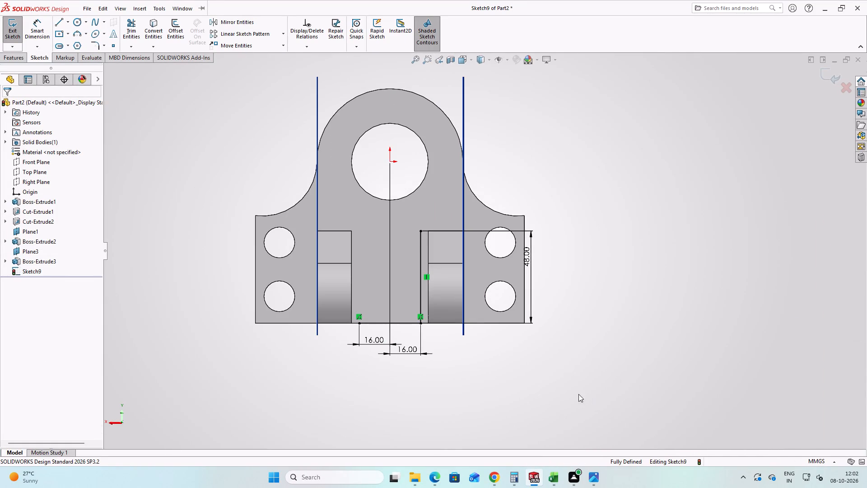
{"action": "left_click_drag", "start_coordinate": [531, 259], "coordinate": [555, 259]}
{"action": "left_click", "coordinate": [554, 346]}
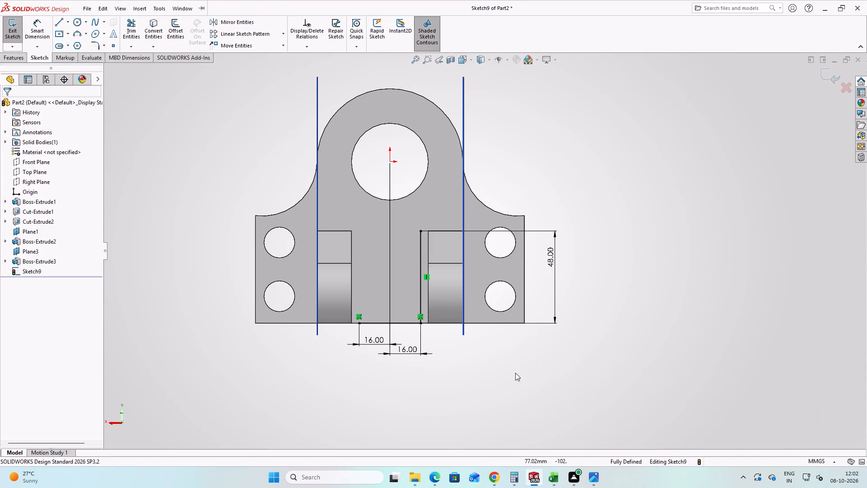
Close the slot profile with a 32 mm horizontal top line and a 48 mm vertical line down to the bottom line's free end.
{"action": "left_click", "coordinate": [61, 21]}
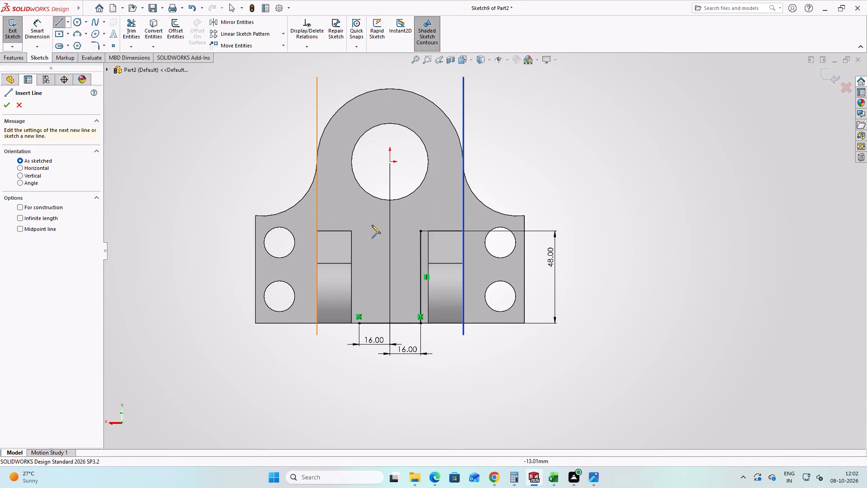
{"action": "left_click", "coordinate": [421, 232]}
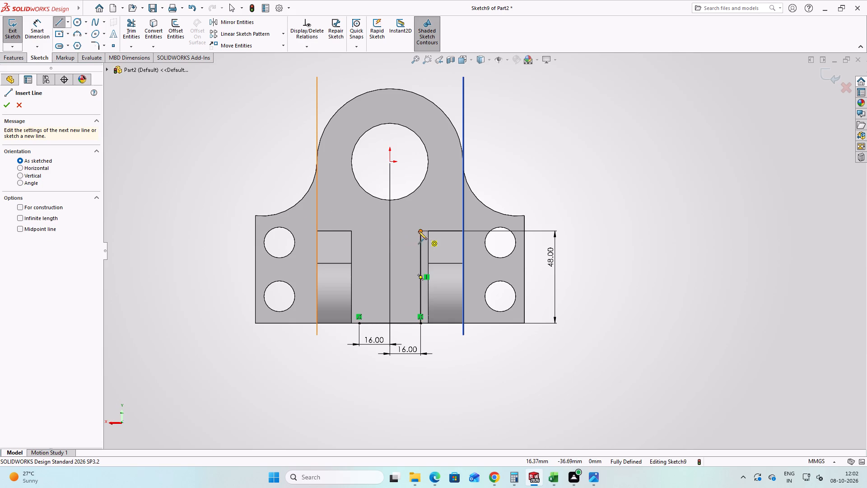
{"action": "left_click", "coordinate": [361, 233]}
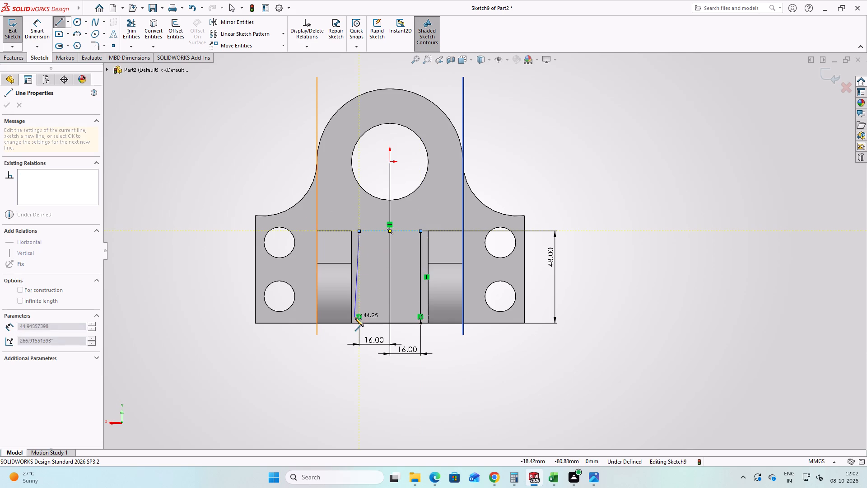
{"action": "left_click", "coordinate": [360, 322]}
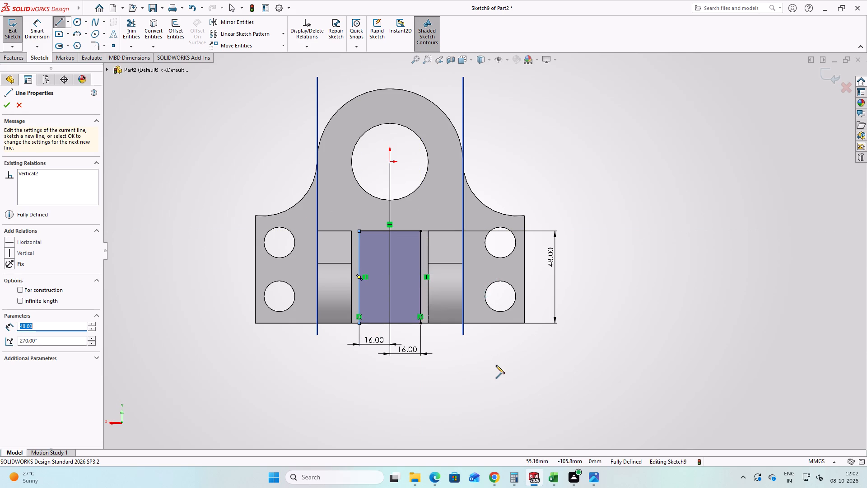
{"action": "key", "text": "Escape"}
Slide the 48 mm dimension's text to the middle of its dimension line.
{"action": "scroll", "coordinate": [388, 286], "scroll_direction": "down", "scroll_amount": 2}
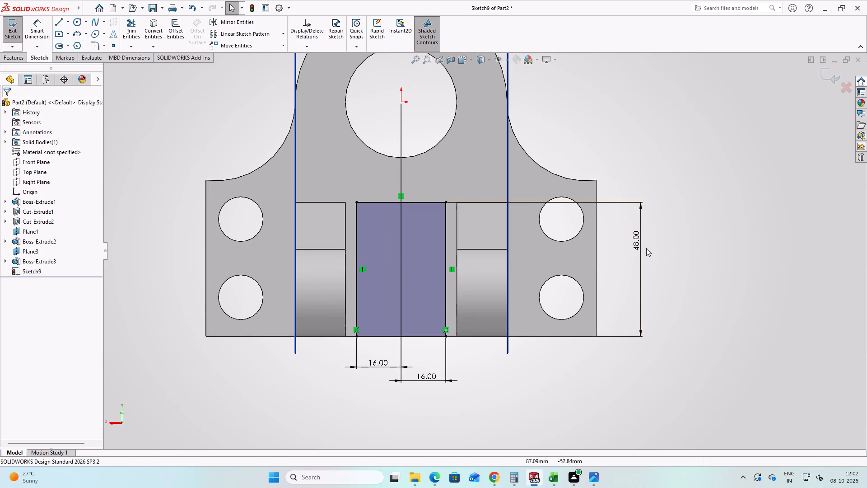
{"action": "left_click_drag", "start_coordinate": [640, 244], "coordinate": [640, 267]}
{"action": "left_click", "coordinate": [542, 393]}
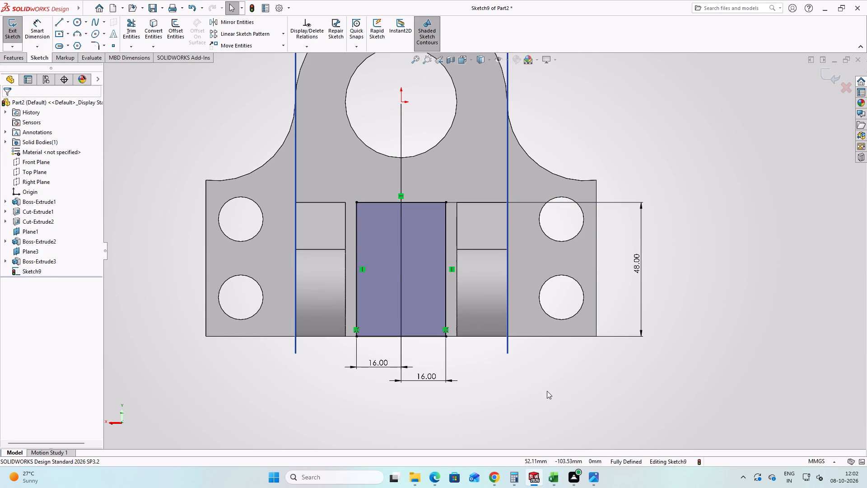
Delete both 16 mm horizontal dimensions from the slot sketch.
{"action": "left_click_drag", "start_coordinate": [427, 381], "coordinate": [427, 372]}
{"action": "key", "text": "Delete"}
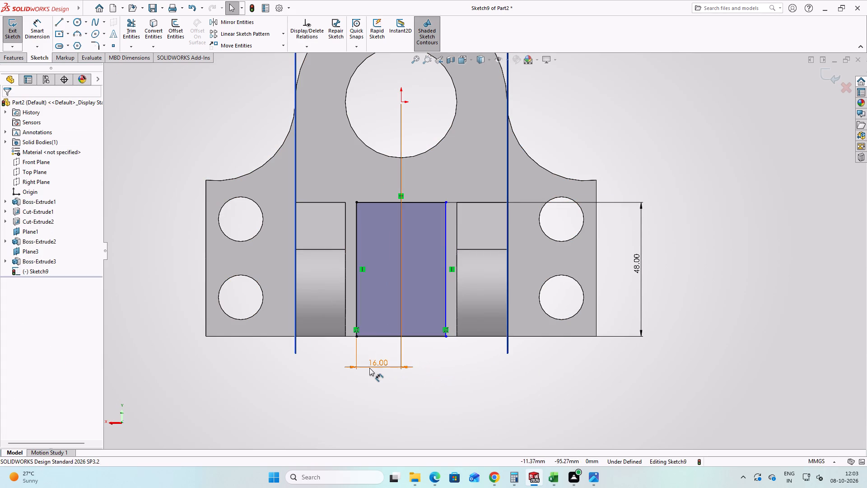
{"action": "left_click", "coordinate": [369, 368]}
{"action": "key", "text": "Delete"}
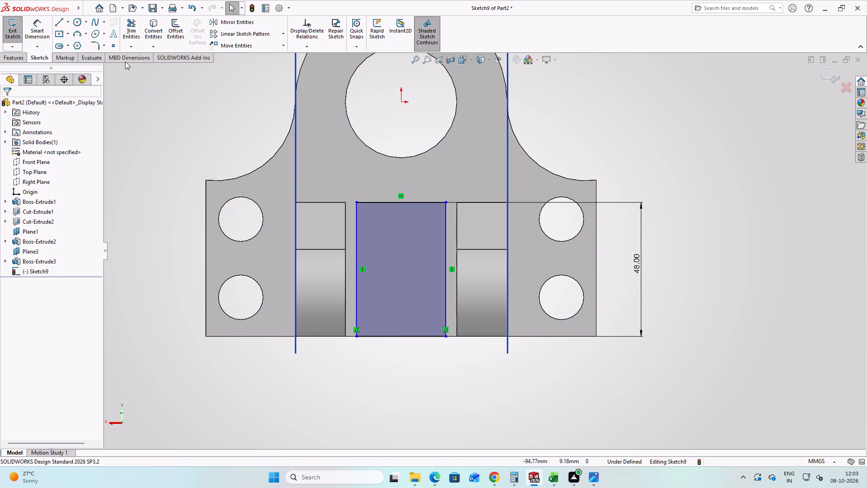
Dimension the slot profile's bottom line as 32 mm, placing the dimension below it.
{"action": "left_click", "coordinate": [36, 28]}
{"action": "left_click", "coordinate": [388, 335]}
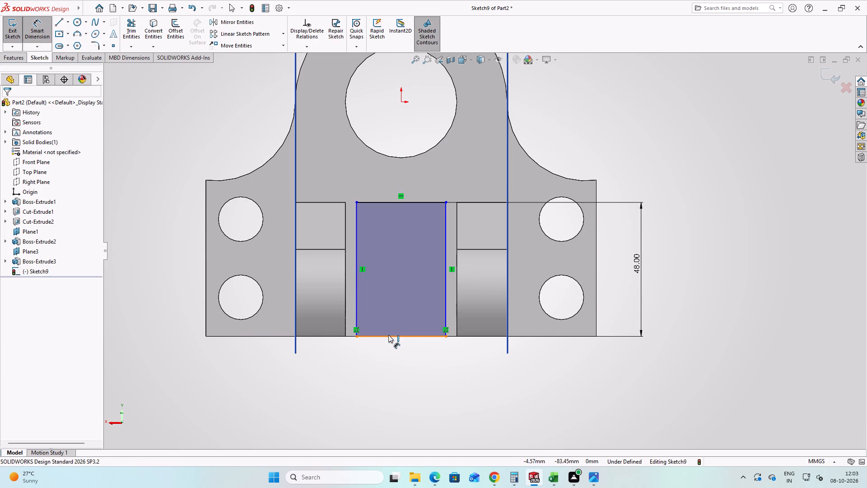
{"action": "left_click", "coordinate": [397, 368]}
{"action": "left_click", "coordinate": [421, 321]}
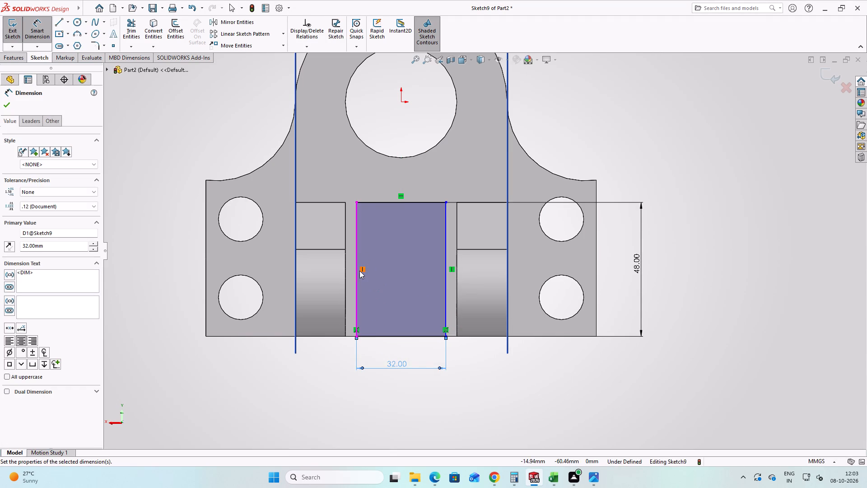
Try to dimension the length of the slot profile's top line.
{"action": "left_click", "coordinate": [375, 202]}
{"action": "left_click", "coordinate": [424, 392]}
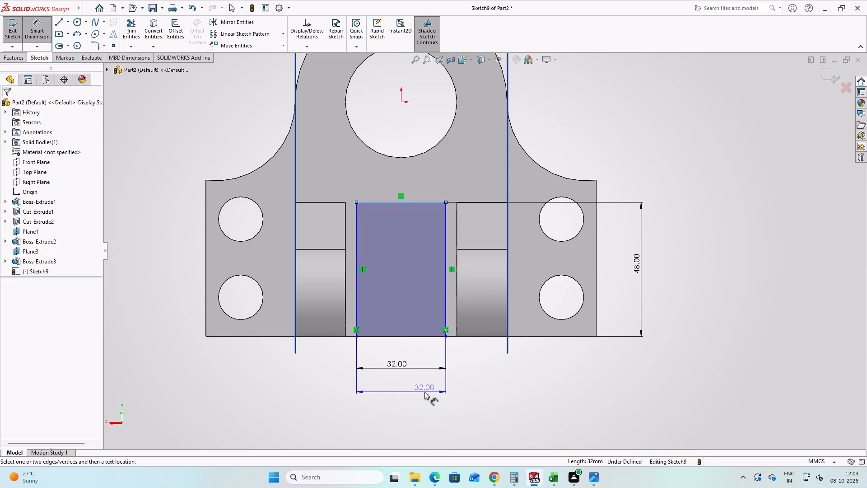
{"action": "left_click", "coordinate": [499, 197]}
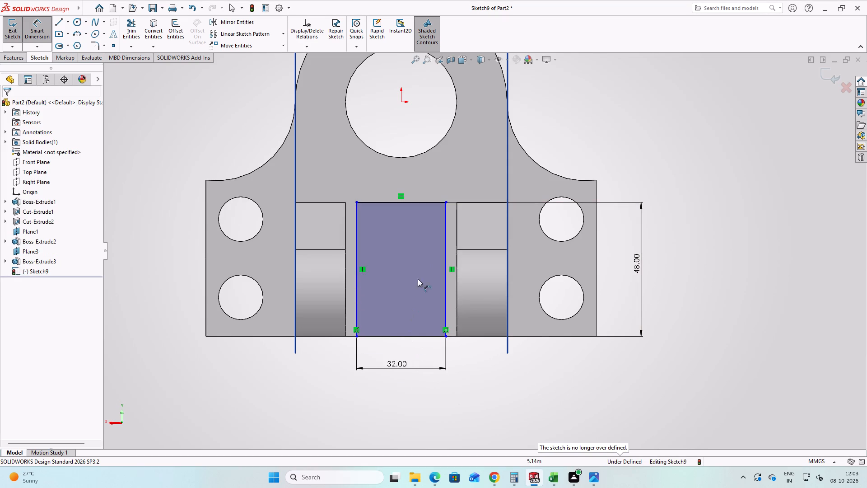
Dimension the slot profile's vertical line 4 mm from the facing edge of the adjacent lug.
{"action": "left_click", "coordinate": [447, 264]}
{"action": "left_click", "coordinate": [457, 269]}
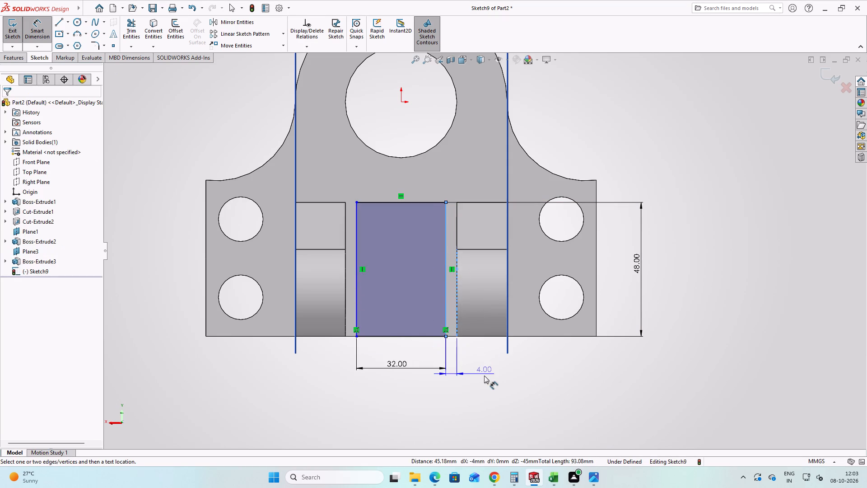
{"action": "left_click", "coordinate": [485, 380]}
{"action": "left_click", "coordinate": [506, 332]}
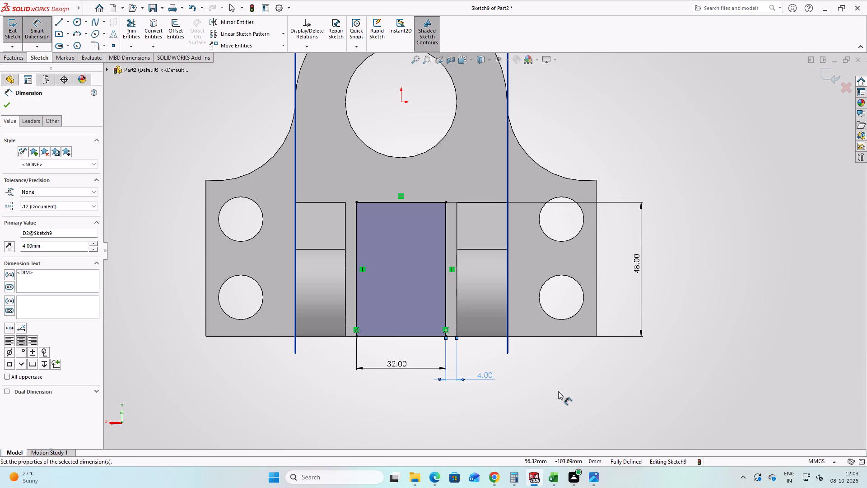
{"action": "key", "text": "Escape"}
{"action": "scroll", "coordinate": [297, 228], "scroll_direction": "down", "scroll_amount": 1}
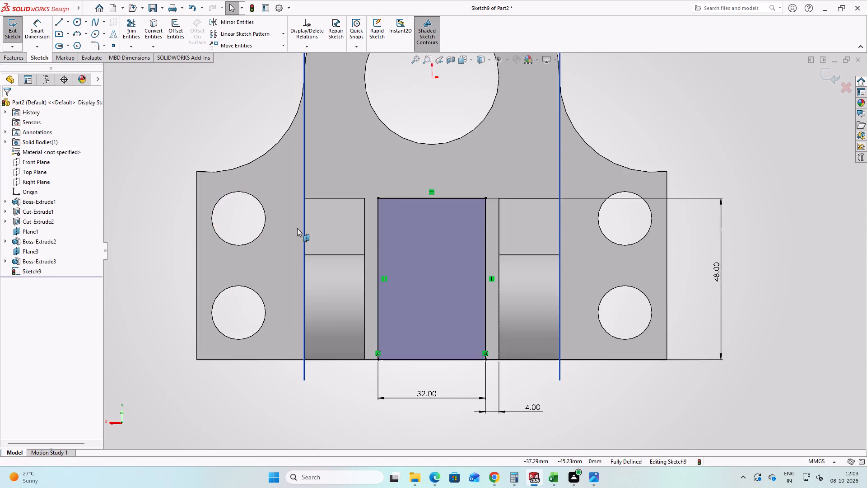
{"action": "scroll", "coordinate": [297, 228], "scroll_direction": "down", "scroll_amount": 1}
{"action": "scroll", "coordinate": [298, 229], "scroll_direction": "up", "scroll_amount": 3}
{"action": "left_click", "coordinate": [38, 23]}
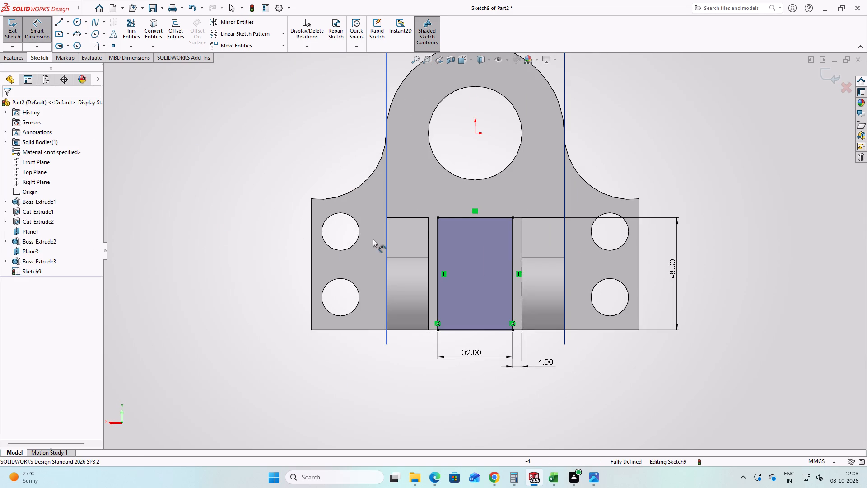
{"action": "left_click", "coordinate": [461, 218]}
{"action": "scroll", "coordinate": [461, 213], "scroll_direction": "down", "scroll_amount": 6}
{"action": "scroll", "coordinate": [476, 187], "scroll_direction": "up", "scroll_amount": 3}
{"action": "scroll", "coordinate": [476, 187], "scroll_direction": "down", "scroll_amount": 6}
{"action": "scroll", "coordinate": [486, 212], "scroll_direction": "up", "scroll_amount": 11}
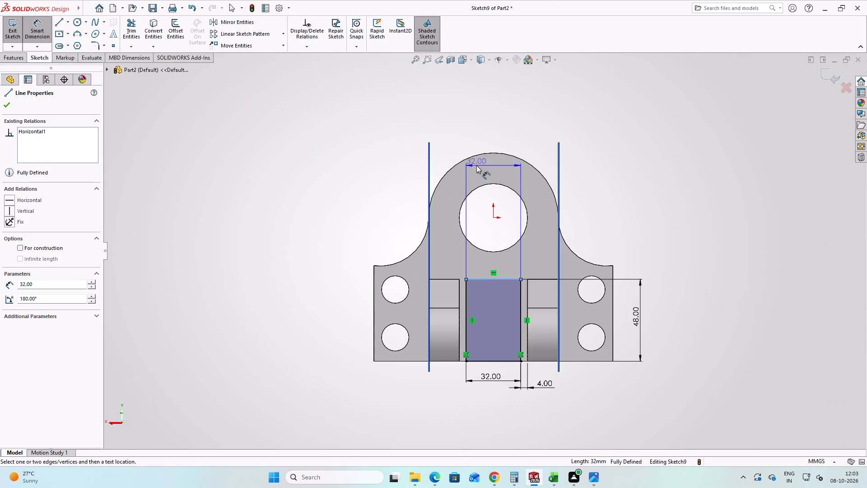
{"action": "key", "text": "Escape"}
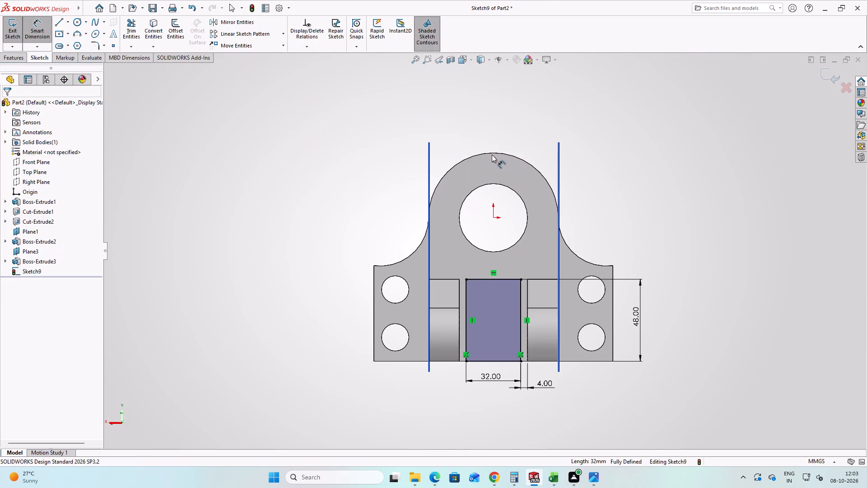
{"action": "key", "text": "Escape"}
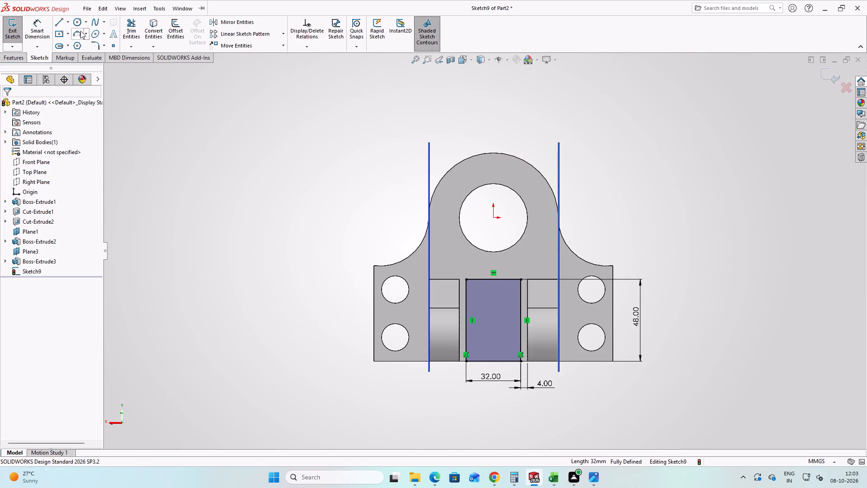
Place a sketch point on the top of the bracket's outer arc, directly above the origin.
{"action": "left_click", "coordinate": [116, 50]}
{"action": "scroll", "coordinate": [453, 181], "scroll_direction": "up", "scroll_amount": 3}
{"action": "scroll", "coordinate": [478, 192], "scroll_direction": "down", "scroll_amount": 5}
{"action": "scroll", "coordinate": [502, 219], "scroll_direction": "down", "scroll_amount": 2}
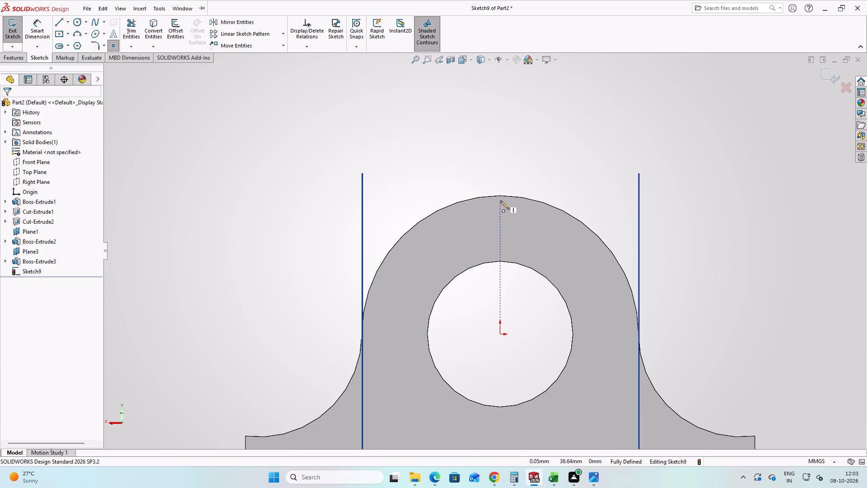
{"action": "left_click", "coordinate": [501, 196]}
{"action": "key", "text": "Escape"}
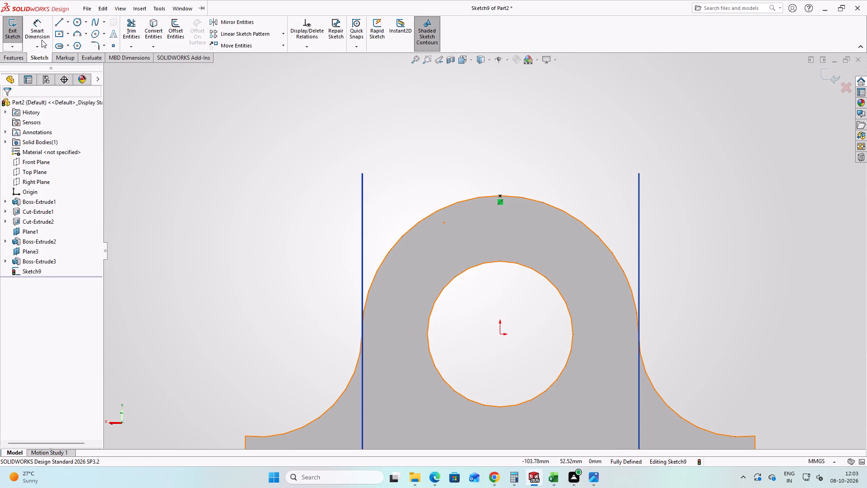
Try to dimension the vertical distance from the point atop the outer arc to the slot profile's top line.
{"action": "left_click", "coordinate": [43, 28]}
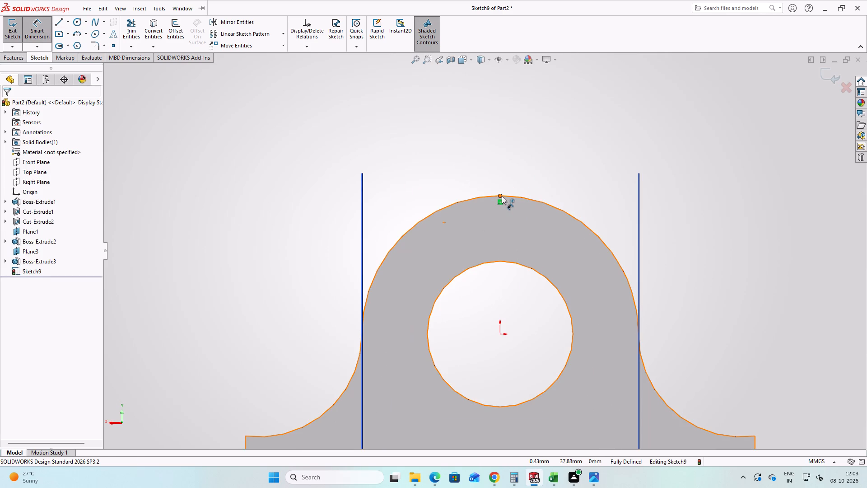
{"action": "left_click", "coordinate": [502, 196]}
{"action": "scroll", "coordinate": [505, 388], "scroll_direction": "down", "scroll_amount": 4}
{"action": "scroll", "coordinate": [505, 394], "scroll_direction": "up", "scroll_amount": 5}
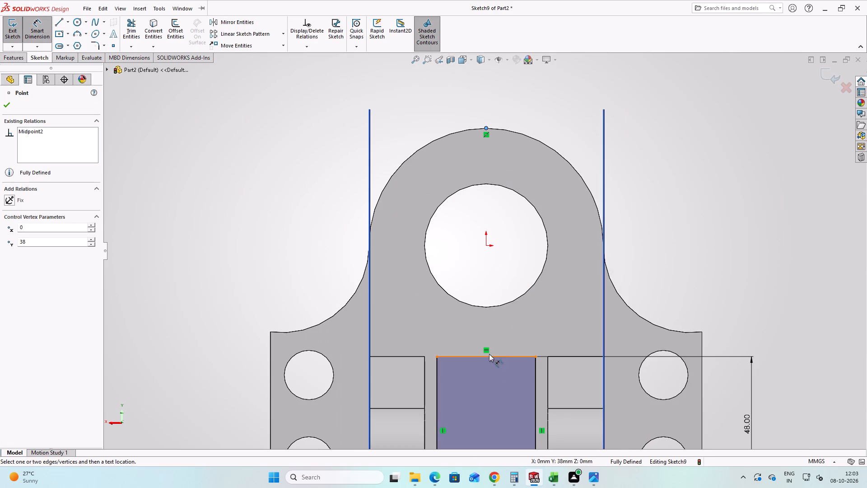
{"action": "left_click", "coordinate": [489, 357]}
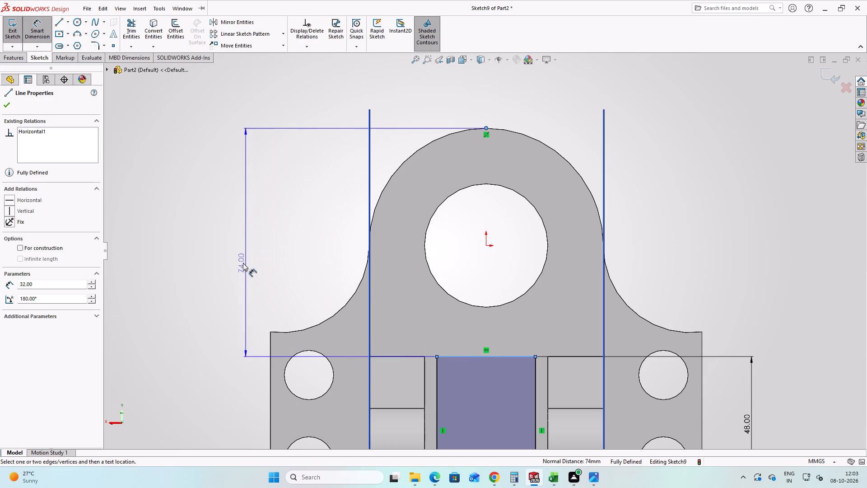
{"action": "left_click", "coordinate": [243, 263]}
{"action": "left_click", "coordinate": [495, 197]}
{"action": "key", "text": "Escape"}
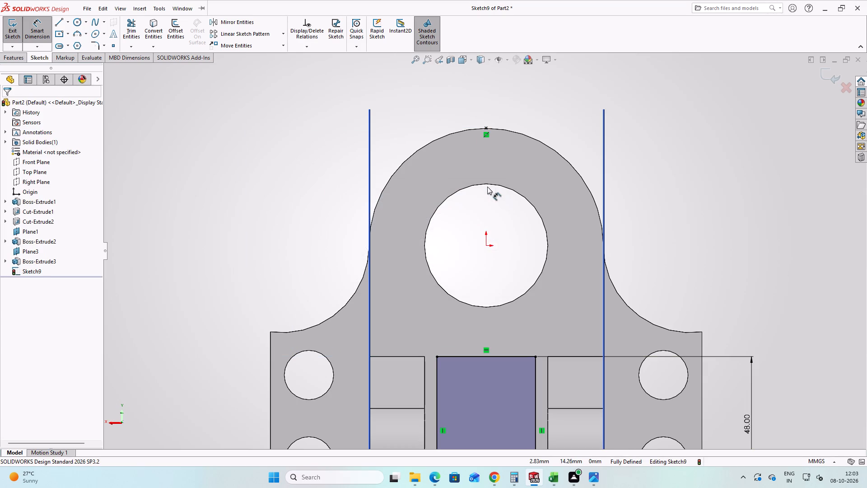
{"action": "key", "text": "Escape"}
Delete the sketch point at the top of the bracket's outer arc.
{"action": "left_click", "coordinate": [488, 128]}
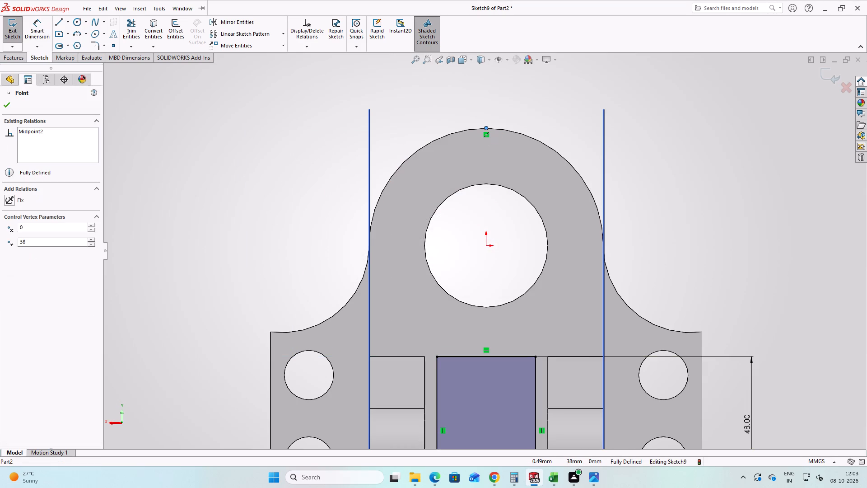
{"action": "key", "text": "Delete"}
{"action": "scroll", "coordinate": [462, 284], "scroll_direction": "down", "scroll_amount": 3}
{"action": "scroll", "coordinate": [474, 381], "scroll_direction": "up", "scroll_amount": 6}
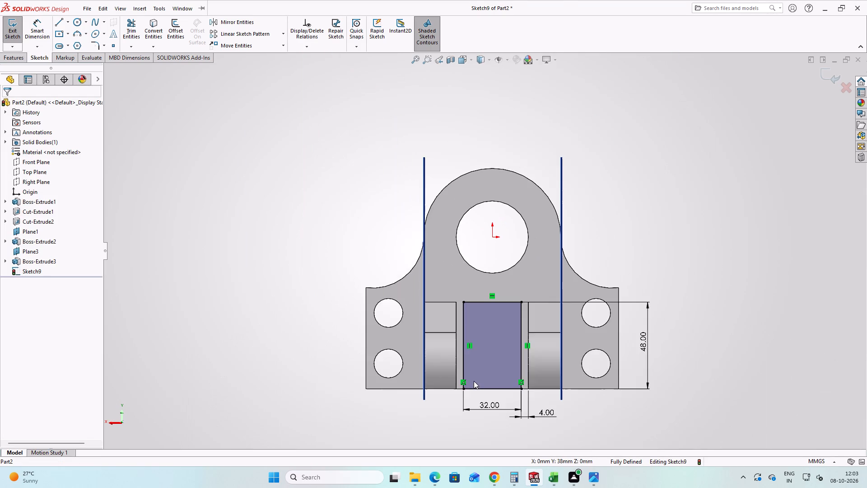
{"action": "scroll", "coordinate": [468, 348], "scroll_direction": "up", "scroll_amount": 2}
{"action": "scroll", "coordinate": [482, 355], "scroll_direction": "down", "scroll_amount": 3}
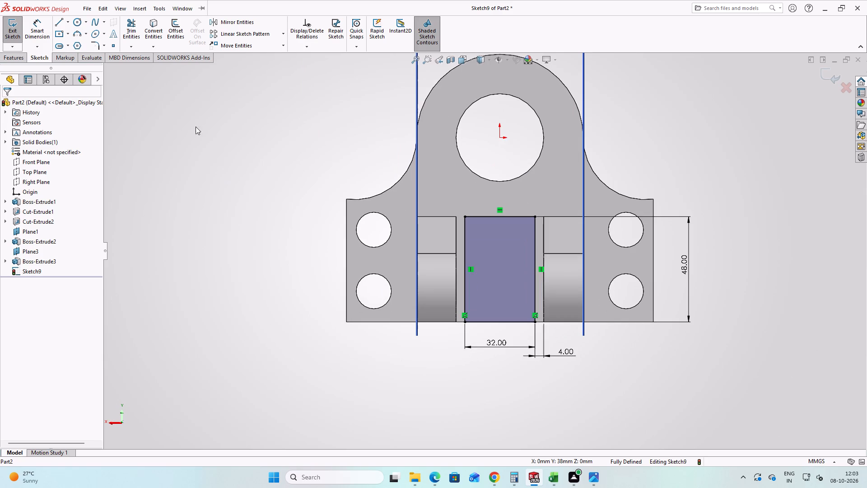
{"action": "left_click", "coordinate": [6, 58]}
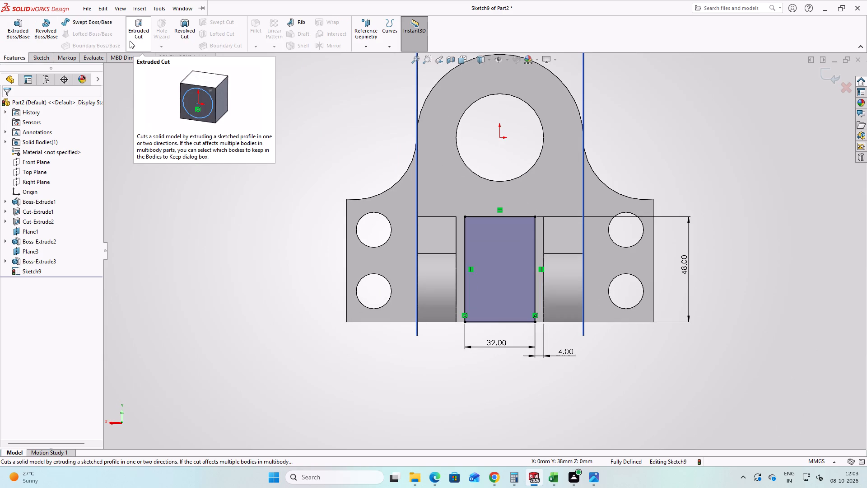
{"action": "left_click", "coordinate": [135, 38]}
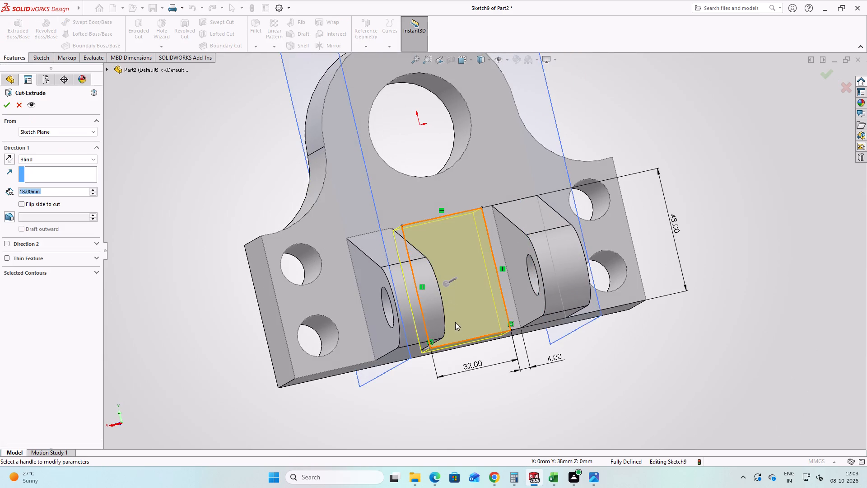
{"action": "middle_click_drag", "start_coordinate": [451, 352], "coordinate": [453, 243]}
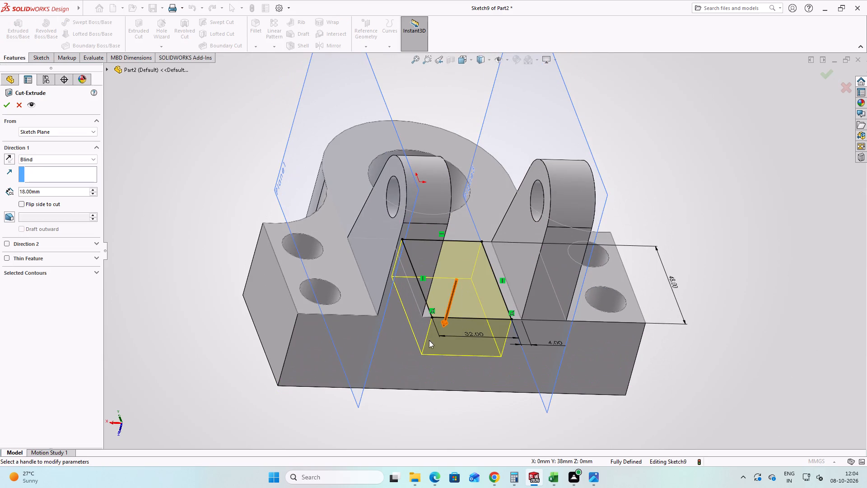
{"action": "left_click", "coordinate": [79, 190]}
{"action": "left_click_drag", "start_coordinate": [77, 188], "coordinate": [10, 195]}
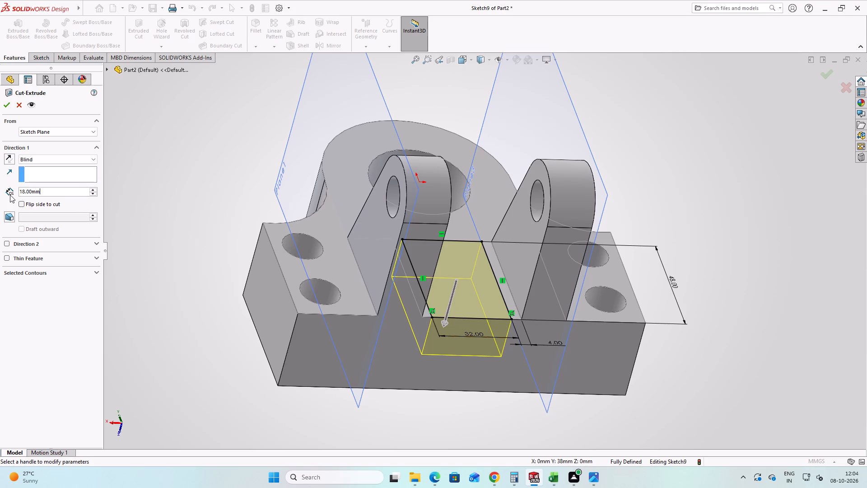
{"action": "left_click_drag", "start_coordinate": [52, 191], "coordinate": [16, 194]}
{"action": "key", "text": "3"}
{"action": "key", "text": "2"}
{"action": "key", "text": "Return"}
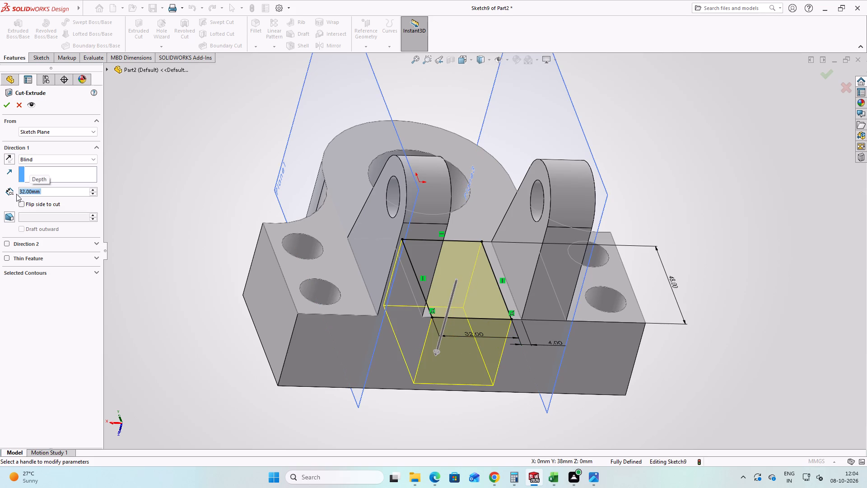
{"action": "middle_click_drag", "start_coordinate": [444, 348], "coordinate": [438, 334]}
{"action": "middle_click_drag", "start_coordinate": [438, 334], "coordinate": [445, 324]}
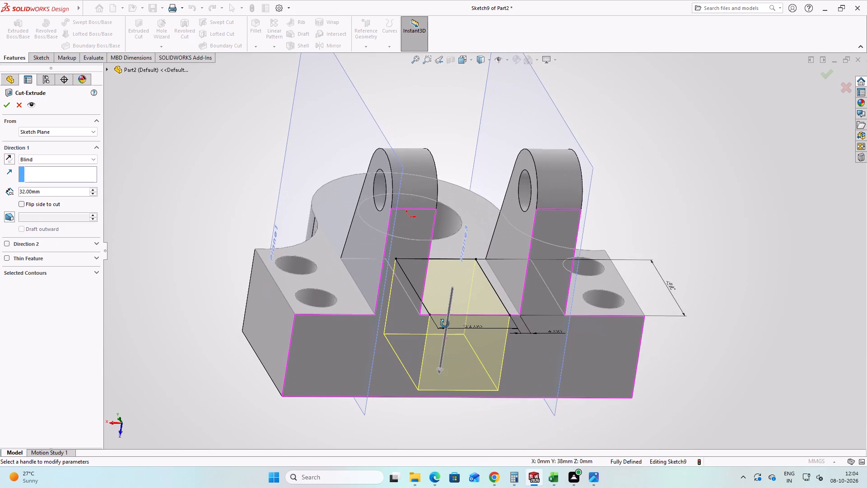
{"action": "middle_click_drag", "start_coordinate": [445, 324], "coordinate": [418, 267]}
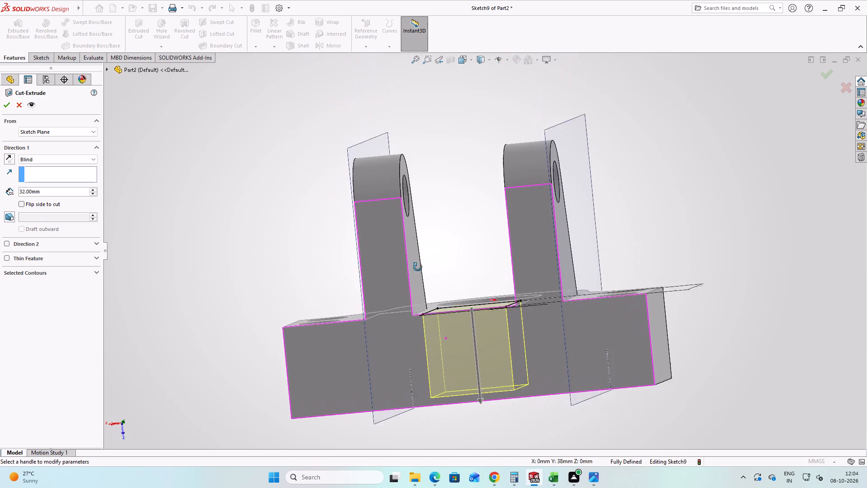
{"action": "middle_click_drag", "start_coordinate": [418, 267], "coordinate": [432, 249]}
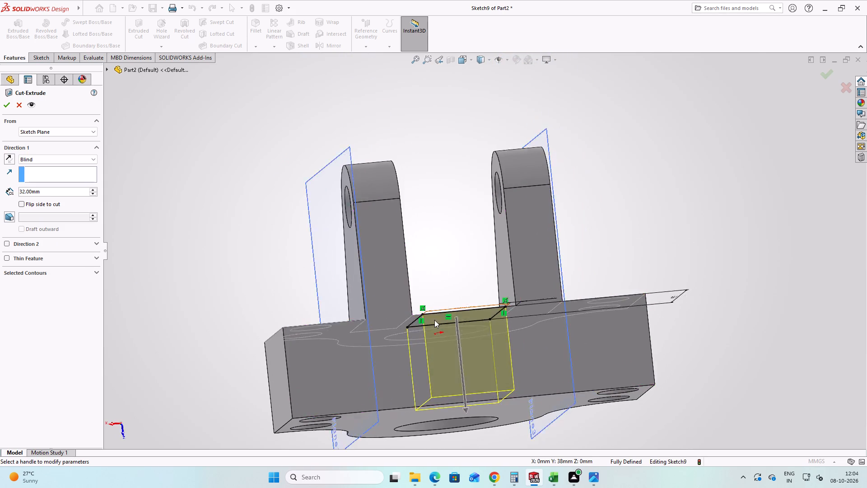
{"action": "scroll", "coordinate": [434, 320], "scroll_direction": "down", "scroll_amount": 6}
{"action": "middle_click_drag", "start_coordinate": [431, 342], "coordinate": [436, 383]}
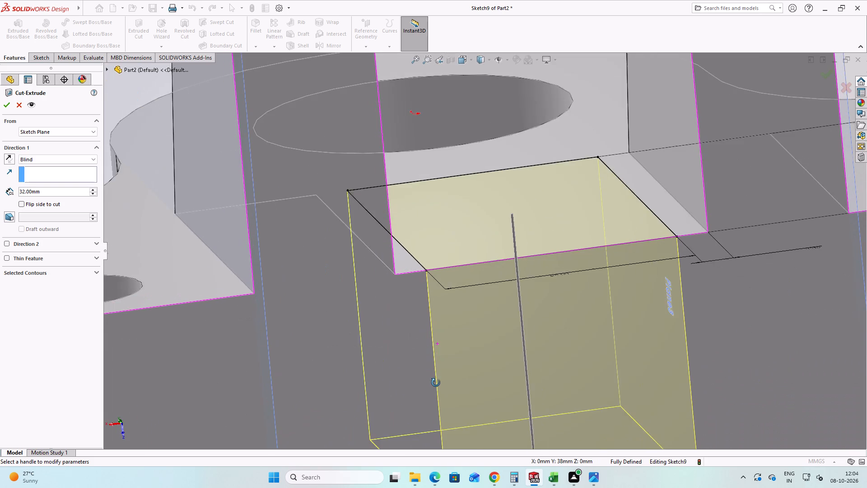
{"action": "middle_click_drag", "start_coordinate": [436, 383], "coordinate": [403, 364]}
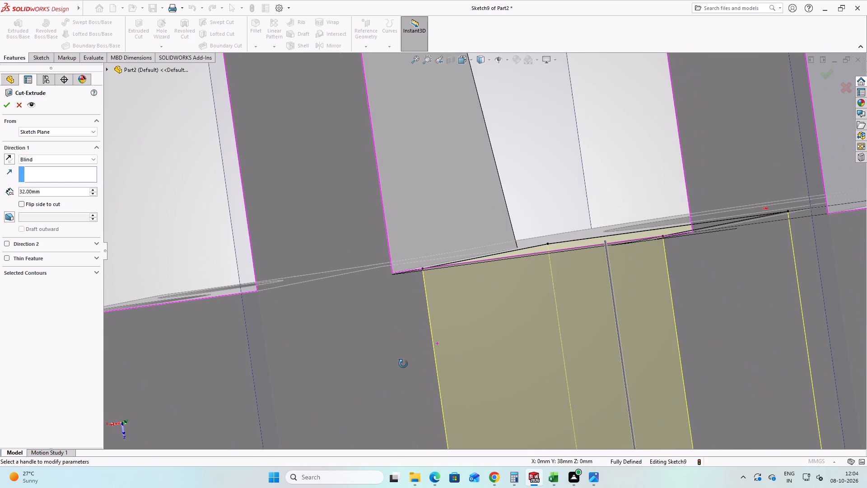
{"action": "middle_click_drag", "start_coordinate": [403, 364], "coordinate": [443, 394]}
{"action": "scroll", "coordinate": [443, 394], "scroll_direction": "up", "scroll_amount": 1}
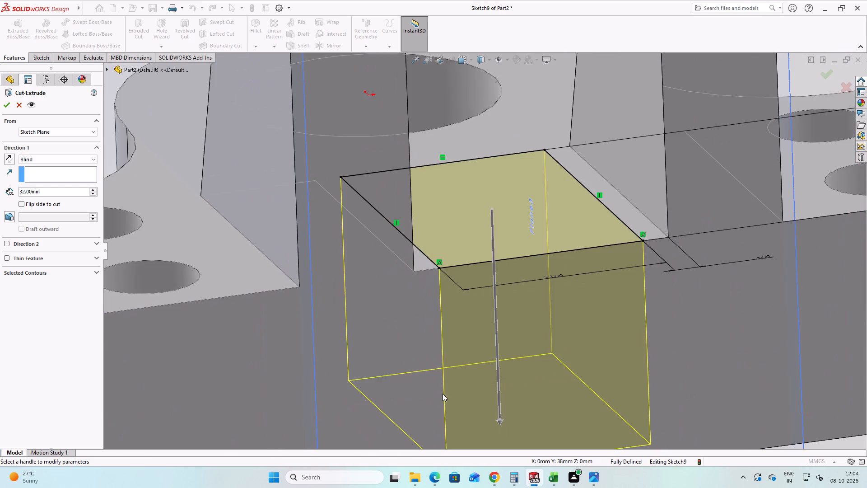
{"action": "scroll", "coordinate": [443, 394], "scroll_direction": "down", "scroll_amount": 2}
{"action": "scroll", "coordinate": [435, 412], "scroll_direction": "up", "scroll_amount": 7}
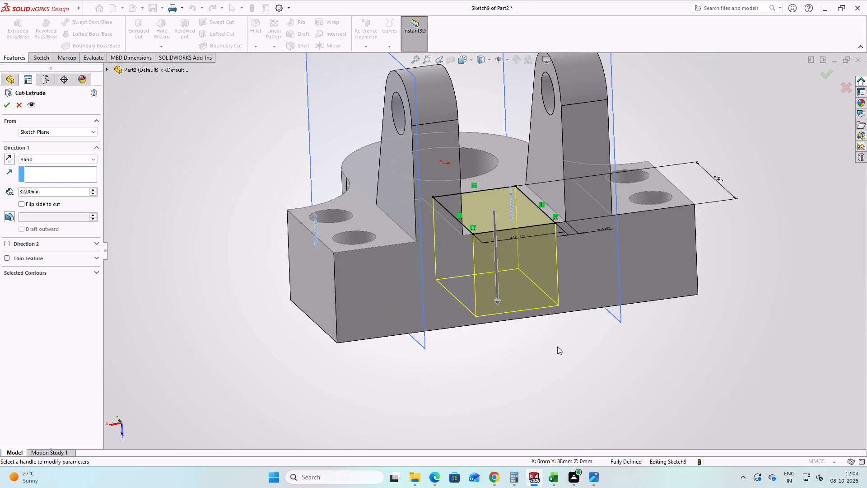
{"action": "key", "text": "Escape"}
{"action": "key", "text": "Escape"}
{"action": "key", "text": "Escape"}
Measure the base plate's thickness between the face carrying the lugs and the opposite face.
{"action": "middle_click_drag", "start_coordinate": [569, 321], "coordinate": [559, 299]}
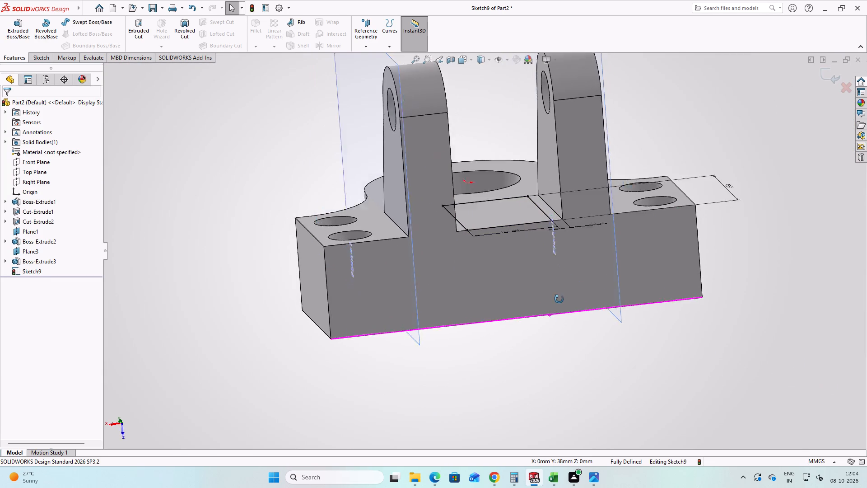
{"action": "middle_click_drag", "start_coordinate": [559, 299], "coordinate": [547, 277]}
{"action": "scroll", "coordinate": [293, 253], "scroll_direction": "down", "scroll_amount": 1}
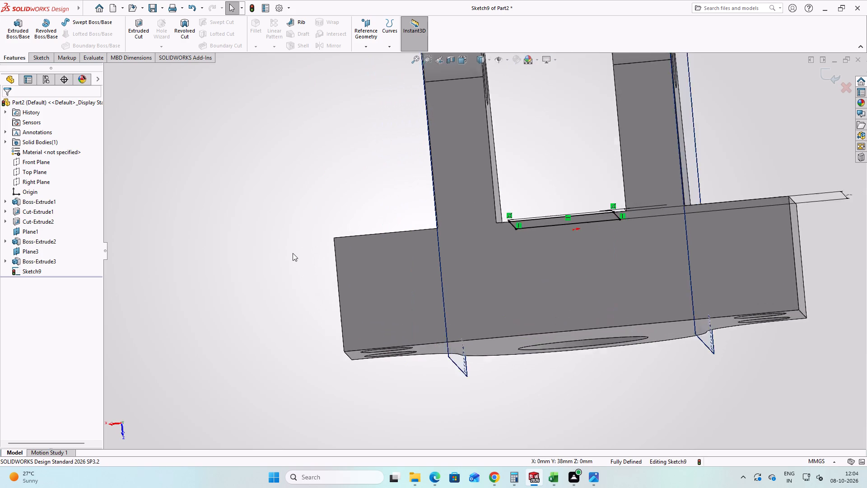
{"action": "scroll", "coordinate": [293, 253], "scroll_direction": "down", "scroll_amount": 1}
{"action": "scroll", "coordinate": [516, 277], "scroll_direction": "up", "scroll_amount": 2}
{"action": "middle_click_drag", "start_coordinate": [552, 258], "coordinate": [571, 313]}
{"action": "left_click", "coordinate": [503, 289]}
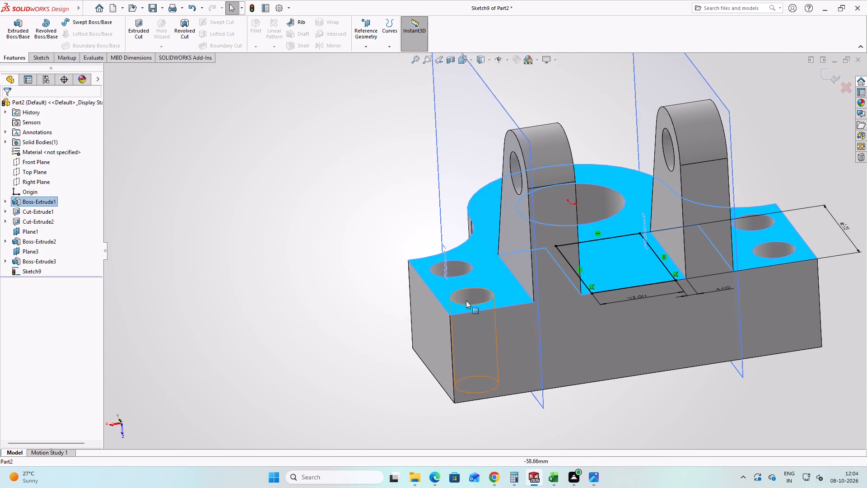
{"action": "key", "text": "Escape"}
{"action": "left_click", "coordinate": [85, 60]}
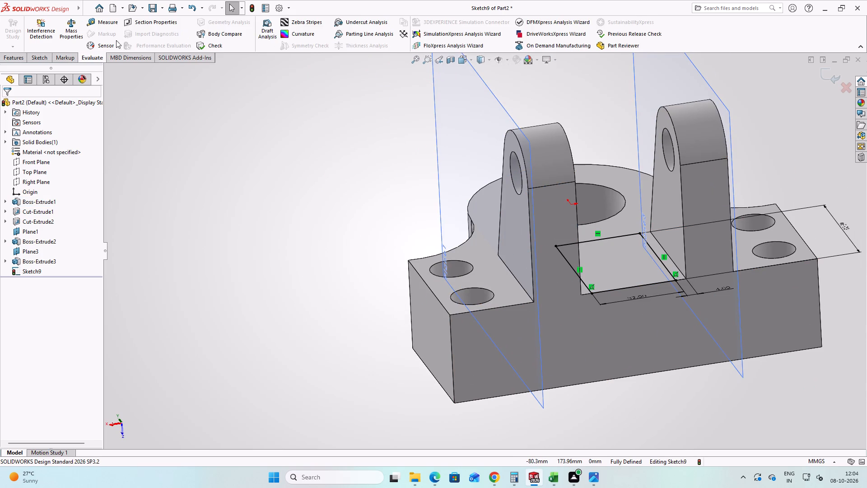
{"action": "left_click", "coordinate": [107, 26]}
{"action": "left_click", "coordinate": [499, 276]}
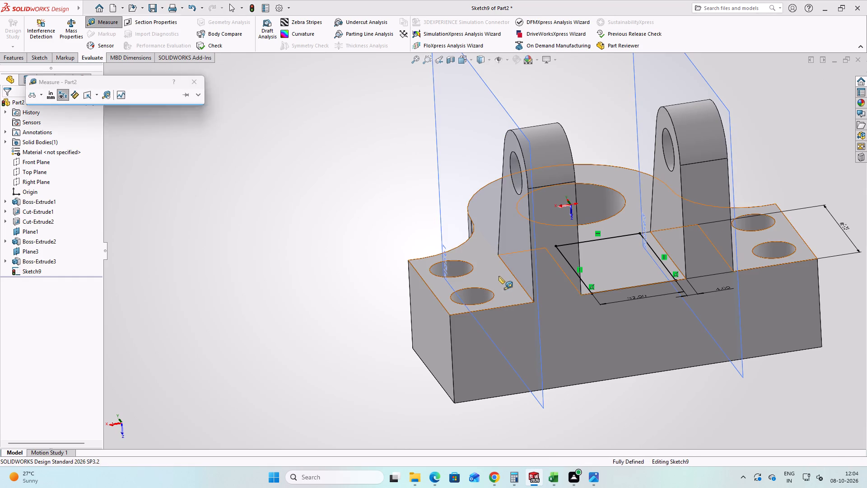
{"action": "middle_click_drag", "start_coordinate": [555, 399], "coordinate": [547, 324]}
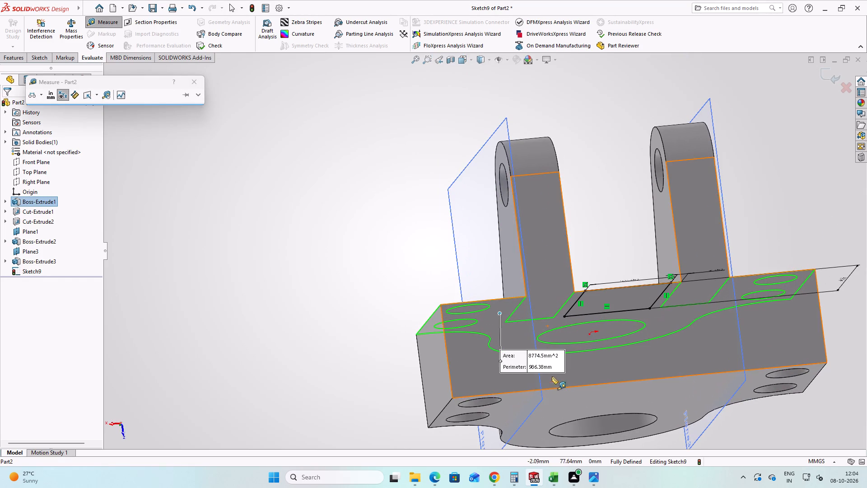
{"action": "left_click", "coordinate": [556, 393]}
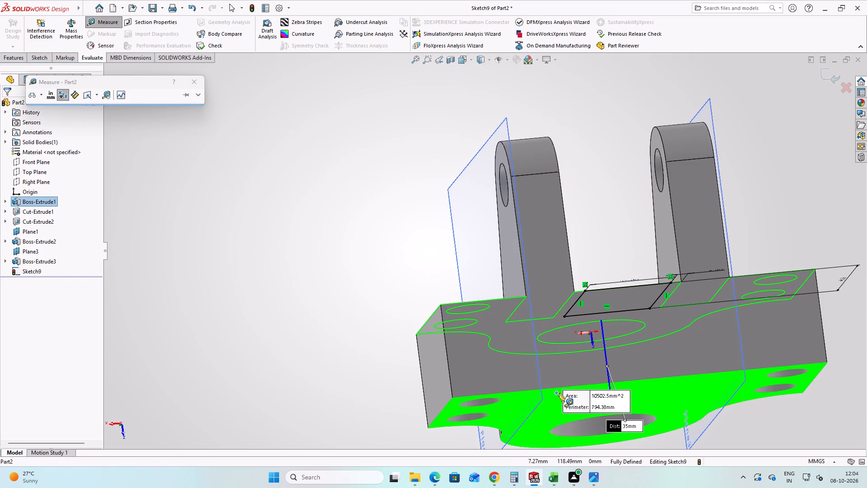
{"action": "key", "text": "Escape"}
{"action": "key", "text": "Escape"}
{"action": "key", "text": "Escape"}
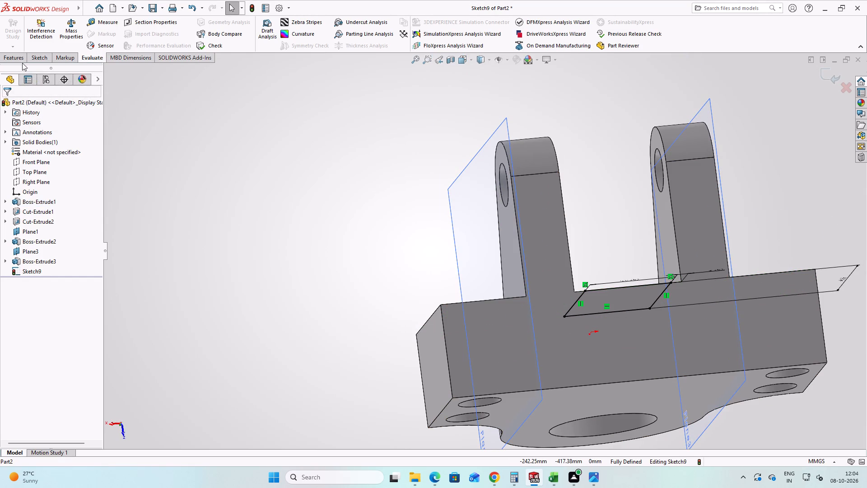
Cut the rectangular slot profile through the base plate with a blind Extruded Cut 35 mm deep.
{"action": "left_click", "coordinate": [16, 57]}
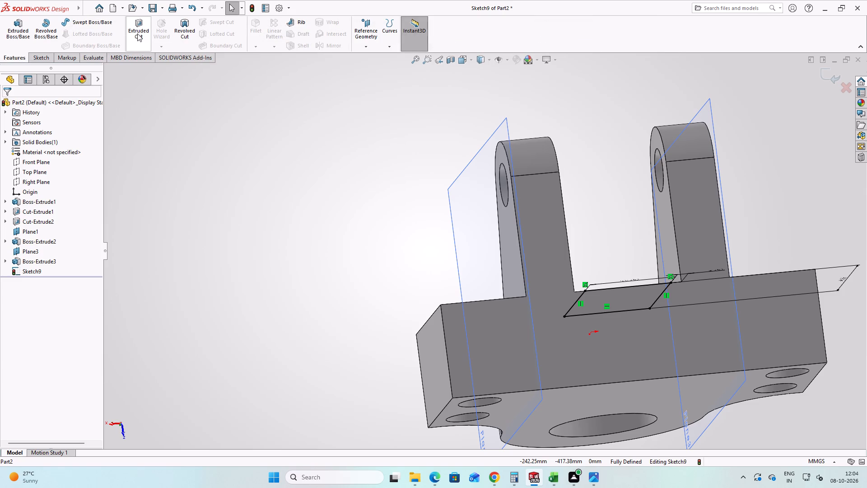
{"action": "left_click", "coordinate": [137, 33]}
{"action": "type", "text": "35"}
{"action": "key", "text": "Return"}
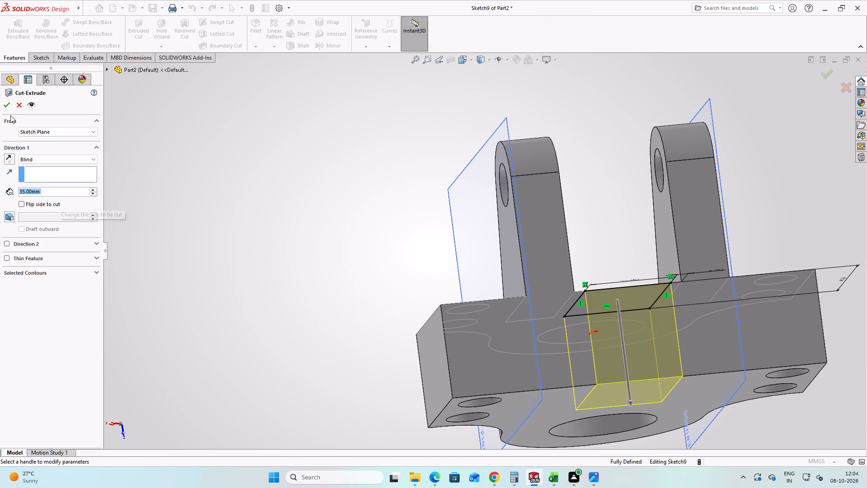
{"action": "left_click", "coordinate": [6, 106]}
{"action": "left_click", "coordinate": [275, 256]}
Examine the bracket and the slot between the two lugs from several angles.
{"action": "middle_click_drag", "start_coordinate": [566, 305], "coordinate": [561, 362]}
{"action": "middle_click_drag", "start_coordinate": [641, 286], "coordinate": [653, 367]}
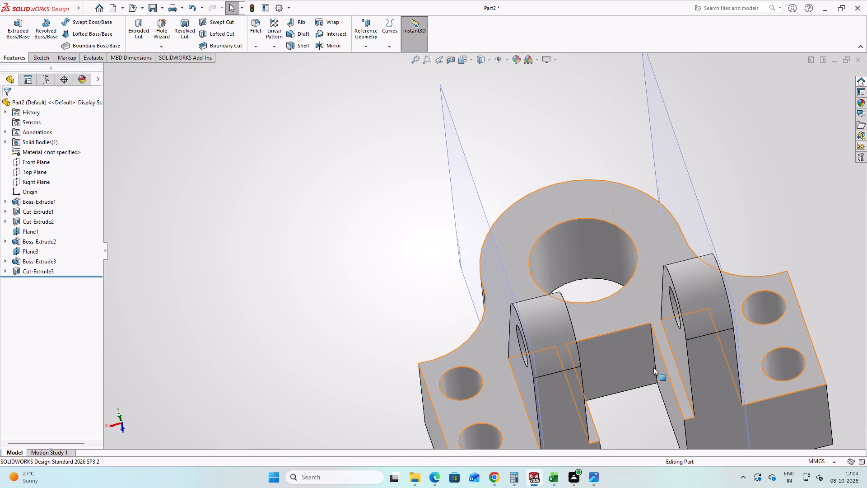
{"action": "scroll", "coordinate": [564, 407], "scroll_direction": "up", "scroll_amount": 1}
{"action": "middle_click_drag", "start_coordinate": [552, 214], "coordinate": [634, 296]}
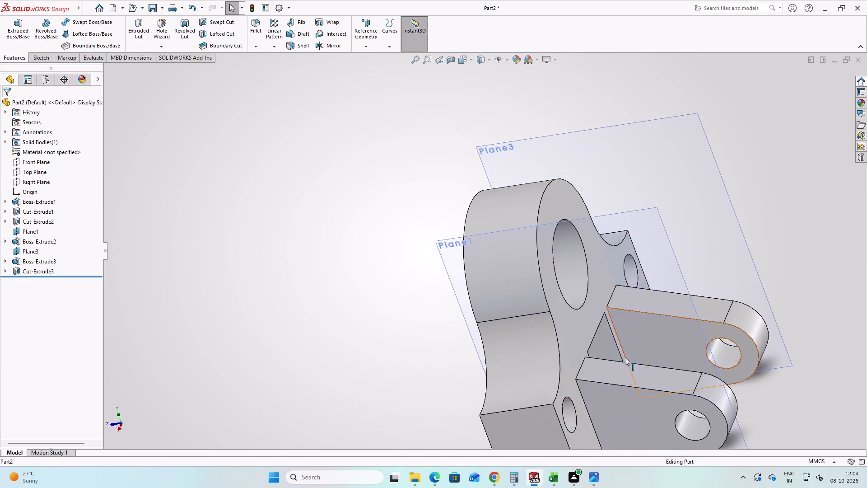
{"action": "scroll", "coordinate": [617, 374], "scroll_direction": "up", "scroll_amount": 5}
{"action": "middle_click_drag", "start_coordinate": [557, 329], "coordinate": [421, 265]}
{"action": "middle_click_drag", "start_coordinate": [535, 301], "coordinate": [543, 311]}
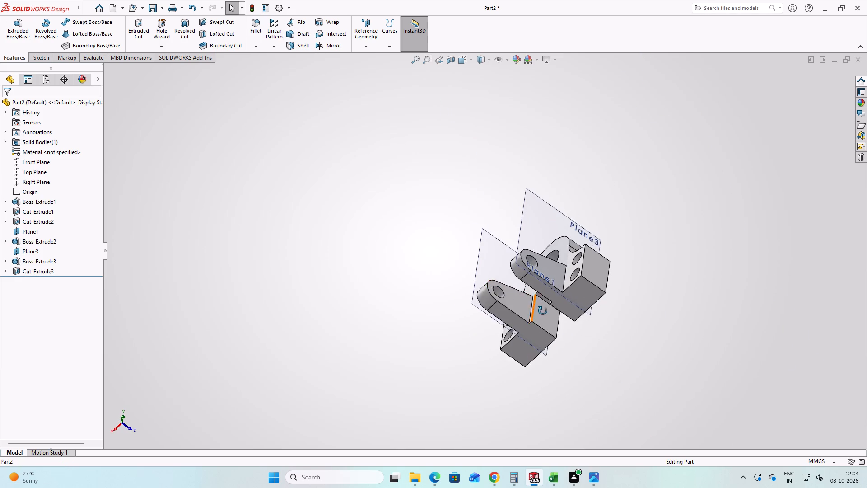
{"action": "middle_click_drag", "start_coordinate": [543, 311], "coordinate": [594, 348]}
{"action": "left_click", "coordinate": [303, 335]}
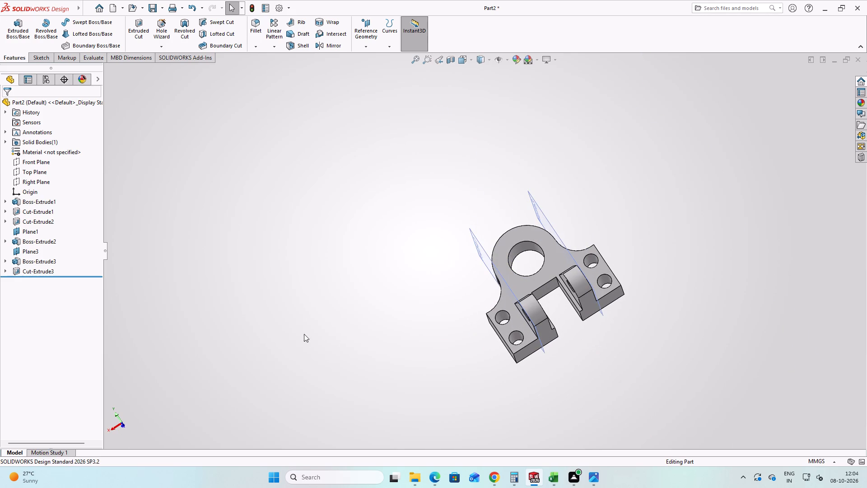
Set the view to isometric and hide the reference planes Plane3 and Plane1.
{"action": "left_click", "coordinate": [471, 61]}
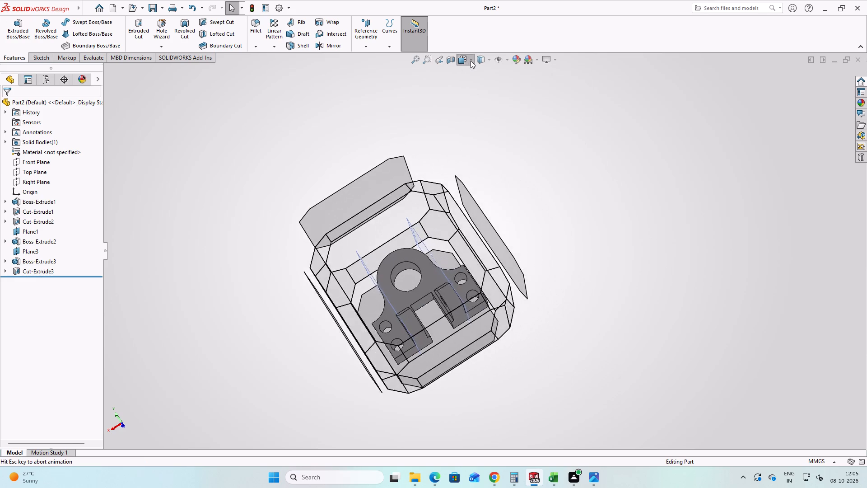
{"action": "left_click", "coordinate": [516, 85]}
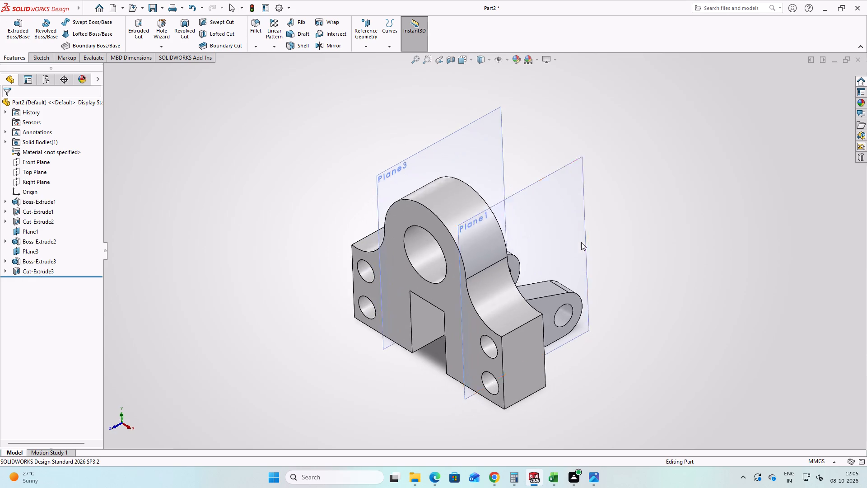
{"action": "left_click", "coordinate": [669, 277]}
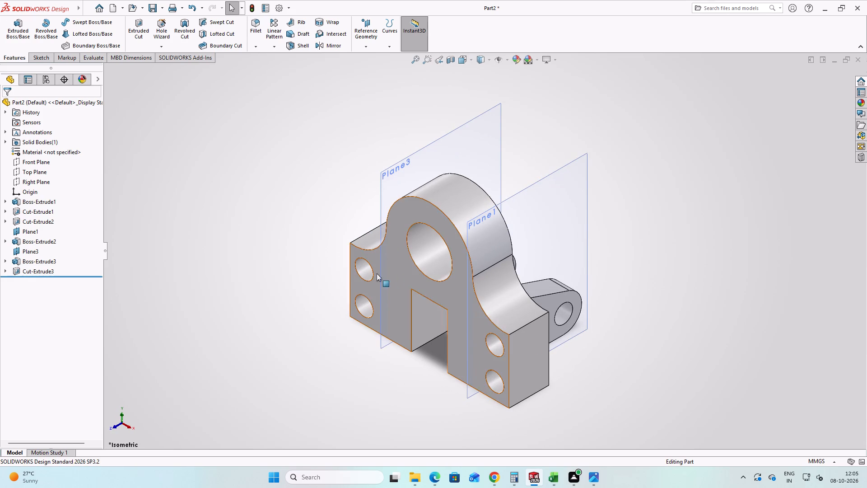
{"action": "left_click", "coordinate": [34, 255]}
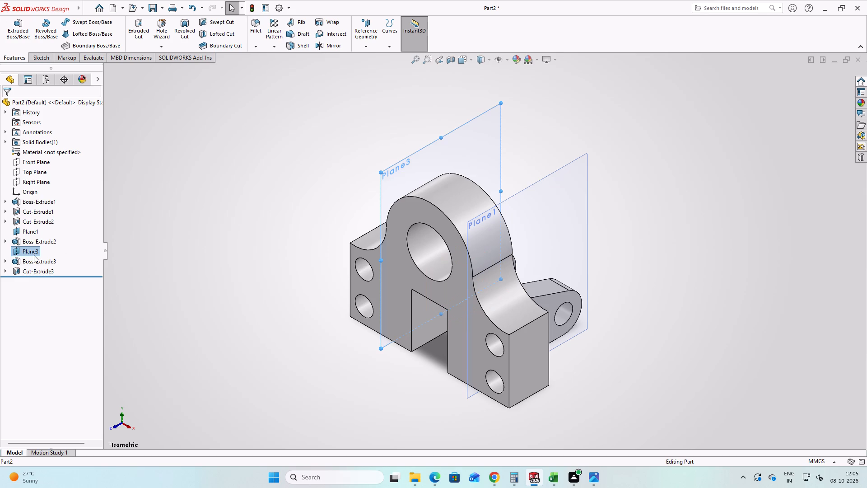
{"action": "left_click", "coordinate": [53, 244]}
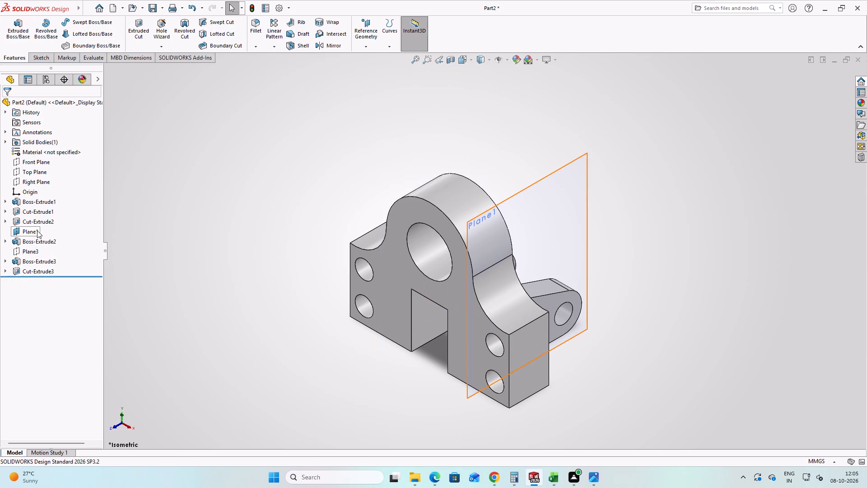
{"action": "left_click", "coordinate": [37, 230]}
{"action": "left_click", "coordinate": [63, 219]}
{"action": "left_click", "coordinate": [254, 259]}
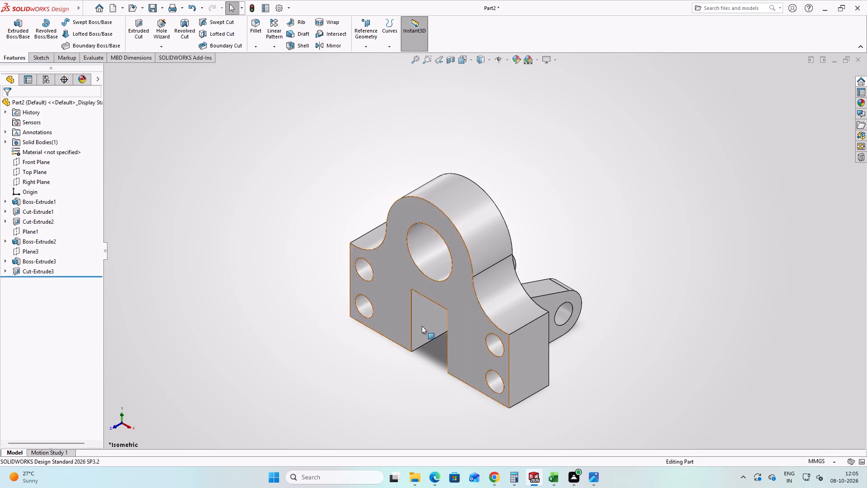
Examine the bracket's lugs, slot and underside from several angles.
{"action": "middle_click_drag", "start_coordinate": [662, 344], "coordinate": [432, 368]}
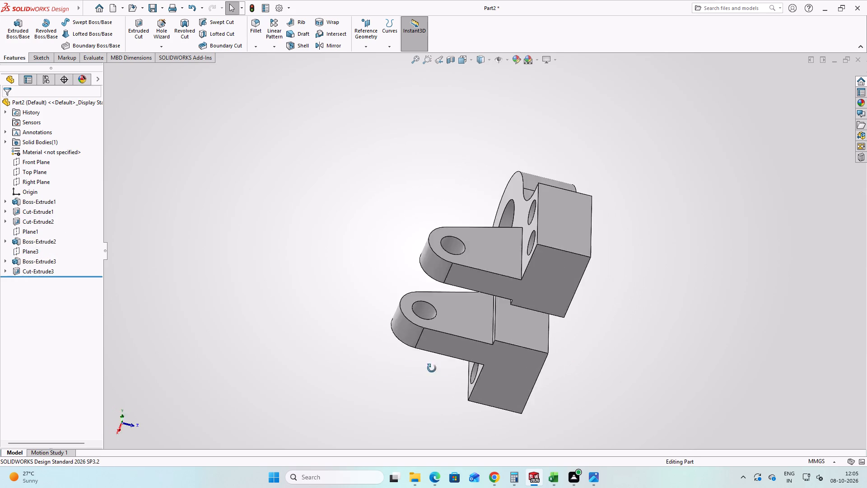
{"action": "middle_click_drag", "start_coordinate": [432, 368], "coordinate": [565, 427]}
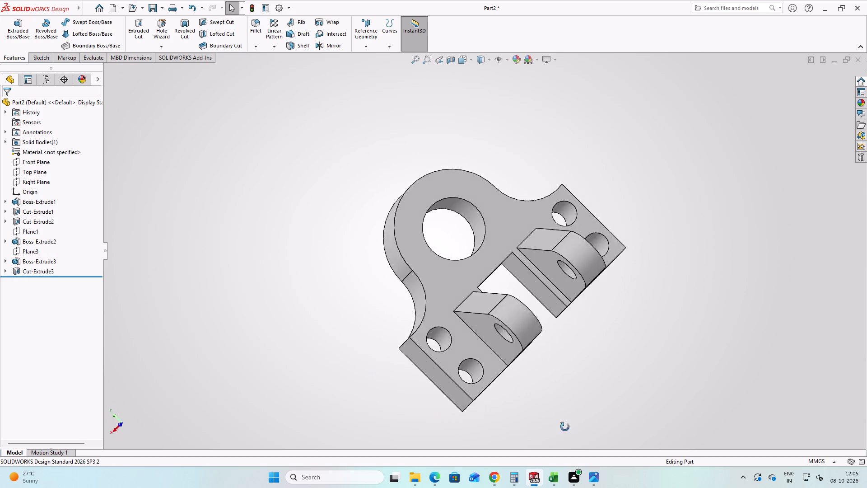
{"action": "middle_click_drag", "start_coordinate": [565, 427], "coordinate": [586, 299]}
{"action": "scroll", "coordinate": [558, 407], "scroll_direction": "down", "scroll_amount": 3}
{"action": "scroll", "coordinate": [516, 353], "scroll_direction": "up", "scroll_amount": 1}
{"action": "middle_click_drag", "start_coordinate": [503, 351], "coordinate": [494, 344]}
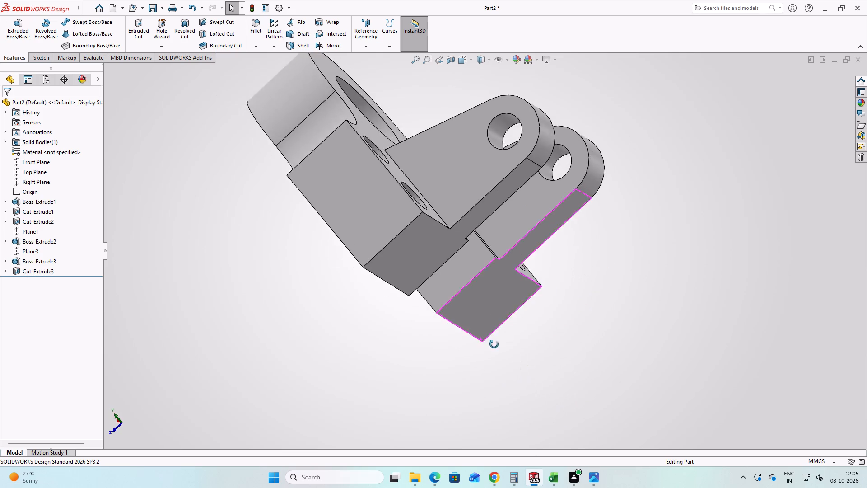
{"action": "middle_click_drag", "start_coordinate": [494, 344], "coordinate": [424, 487]}
{"action": "scroll", "coordinate": [424, 487], "scroll_direction": "up", "scroll_amount": 1}
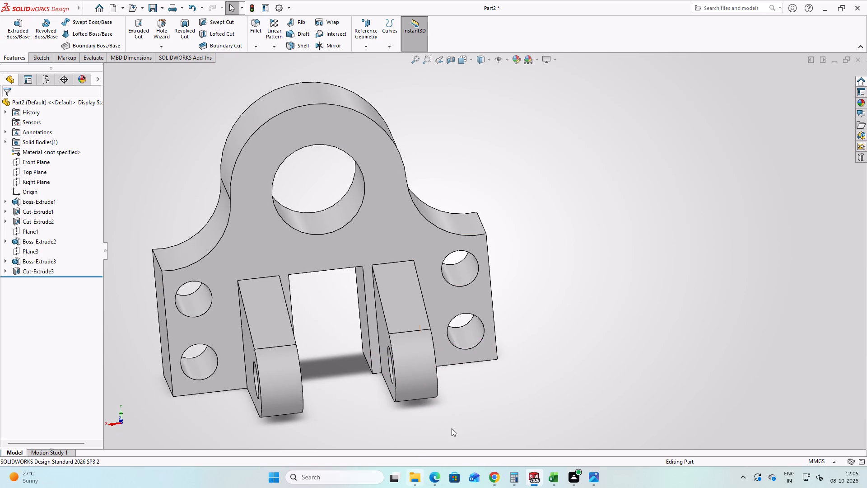
{"action": "scroll", "coordinate": [480, 318], "scroll_direction": "up", "scroll_amount": 3}
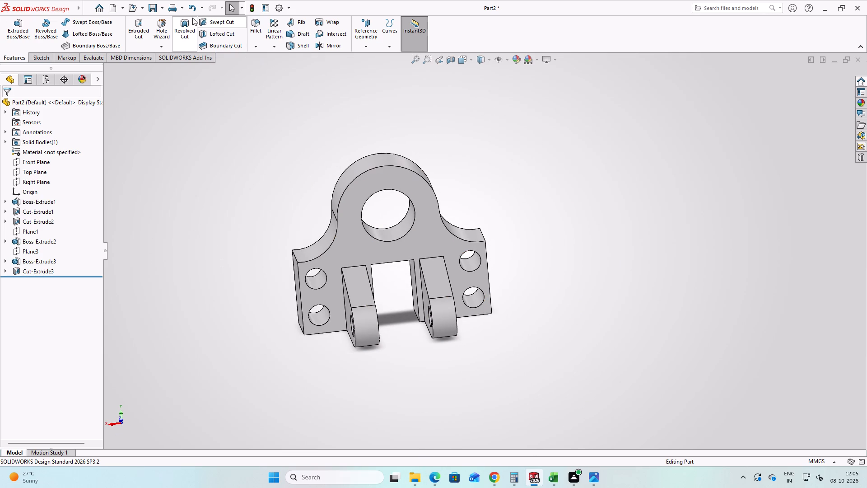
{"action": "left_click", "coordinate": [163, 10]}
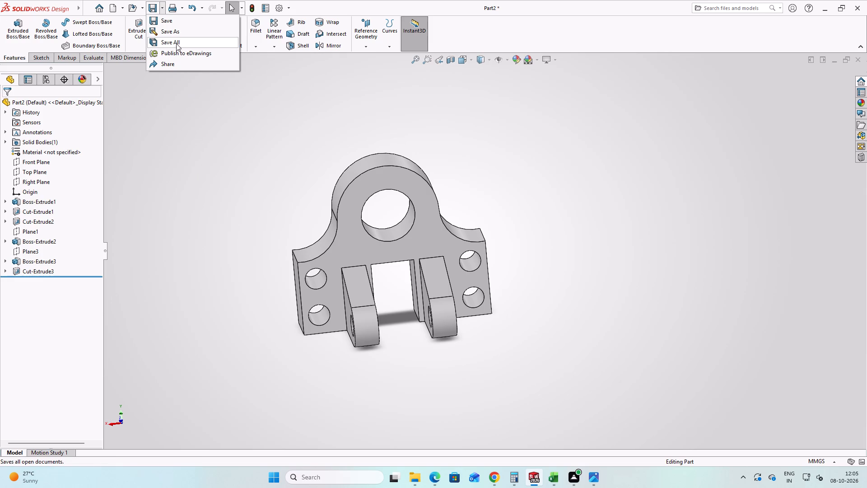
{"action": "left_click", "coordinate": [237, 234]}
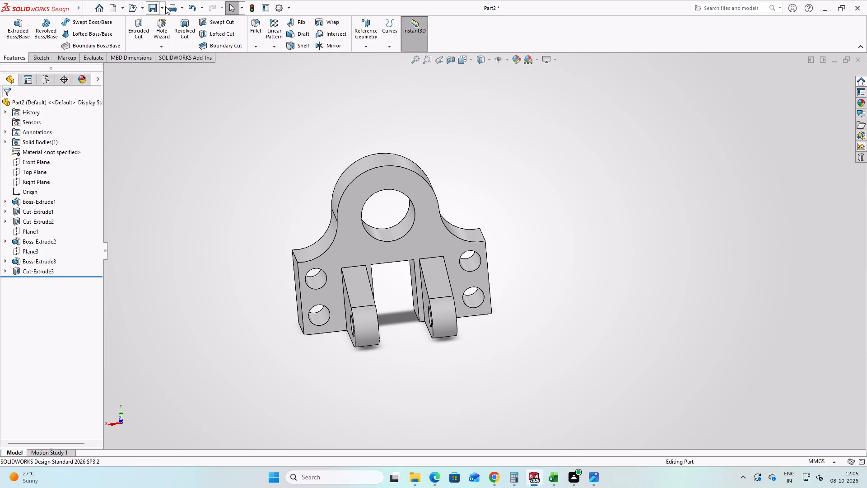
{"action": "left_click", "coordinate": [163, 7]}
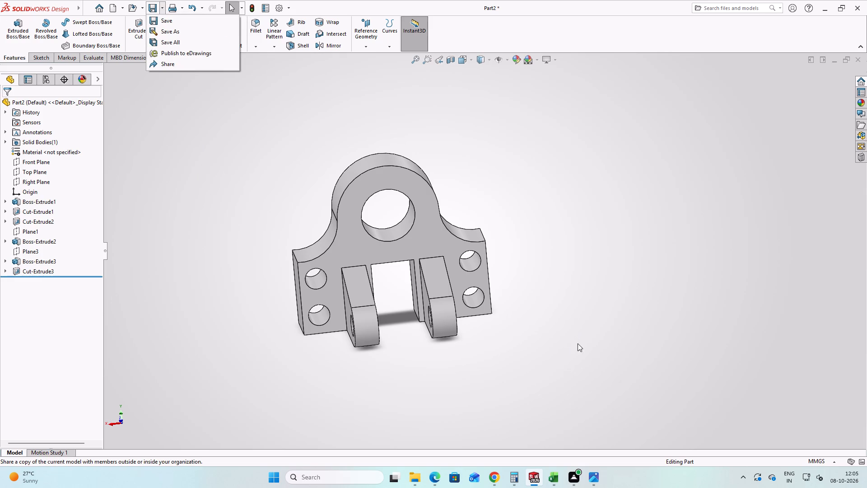
Switch to project.png in Photos and check the drawing views for features still missing from the bracket.
{"action": "left_click", "coordinate": [588, 475]}
{"action": "scroll", "coordinate": [450, 305], "scroll_direction": "down", "scroll_amount": 1}
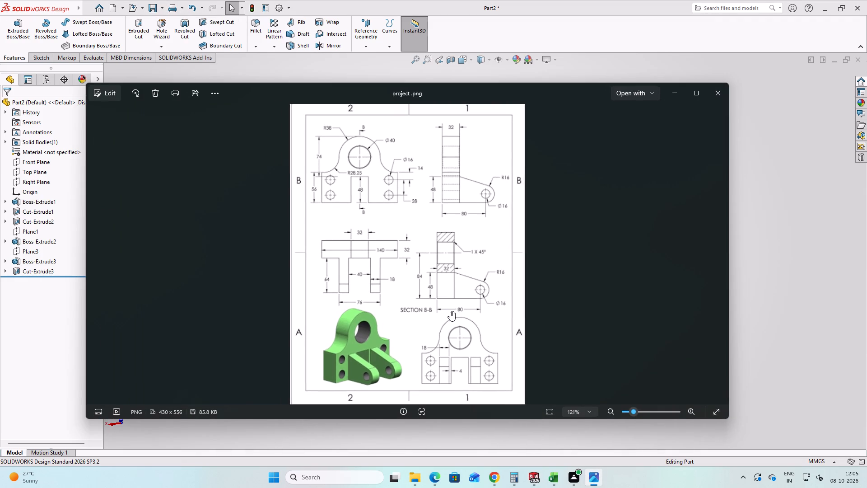
{"action": "scroll", "coordinate": [450, 311], "scroll_direction": "up", "scroll_amount": 2}
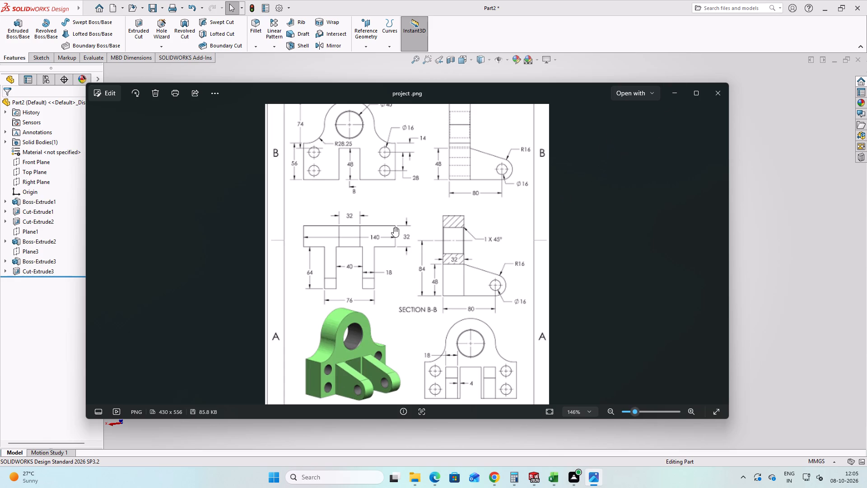
{"action": "scroll", "coordinate": [437, 284], "scroll_direction": "up", "scroll_amount": 2}
{"action": "scroll", "coordinate": [458, 187], "scroll_direction": "down", "scroll_amount": 3}
{"action": "scroll", "coordinate": [469, 317], "scroll_direction": "down", "scroll_amount": 1}
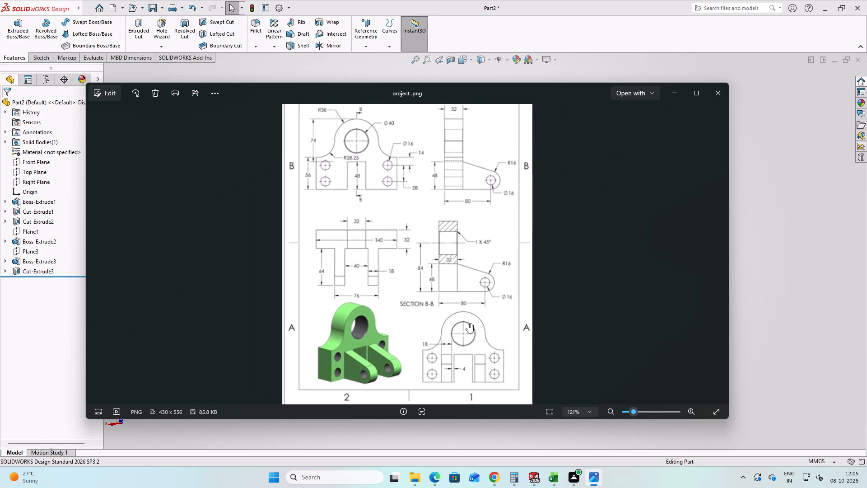
{"action": "scroll", "coordinate": [430, 214], "scroll_direction": "down", "scroll_amount": 1}
{"action": "scroll", "coordinate": [430, 215], "scroll_direction": "up", "scroll_amount": 3}
{"action": "scroll", "coordinate": [436, 263], "scroll_direction": "up", "scroll_amount": 1}
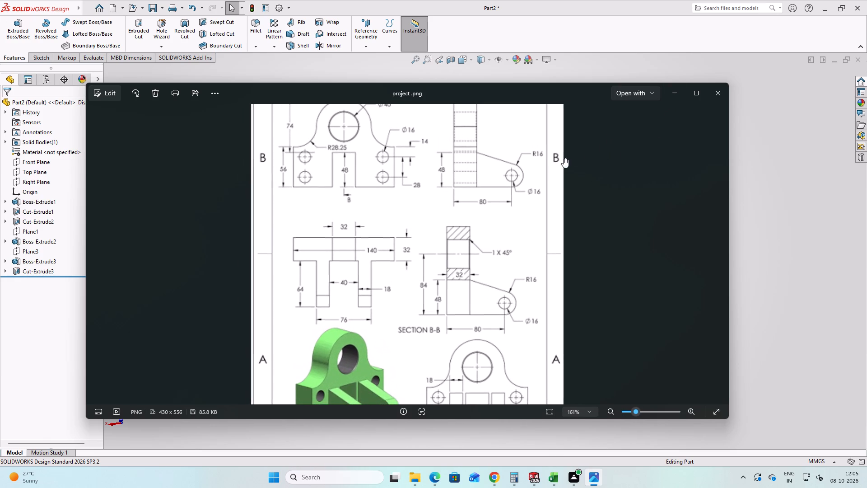
{"action": "left_click", "coordinate": [669, 98]}
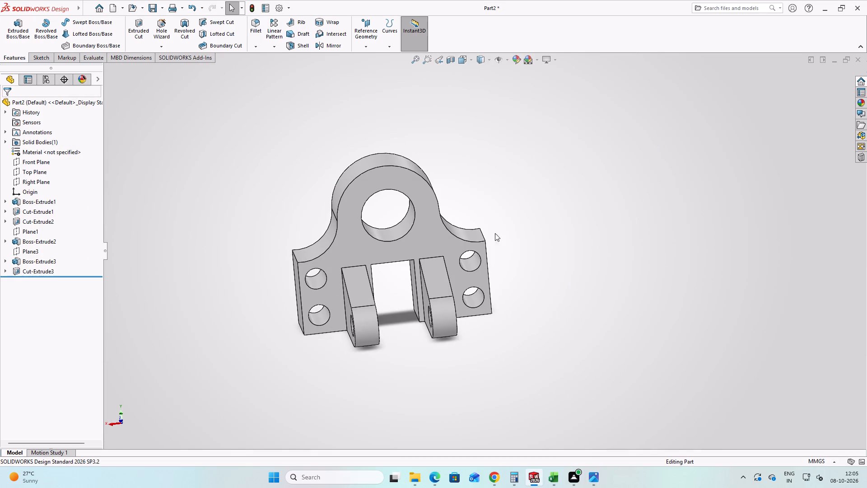
Switch back to SOLIDWORKS and chamfer the large bore's edge on the lug-side face by 1 mm at 45 degrees.
{"action": "left_click", "coordinate": [151, 172]}
{"action": "left_click", "coordinate": [255, 50]}
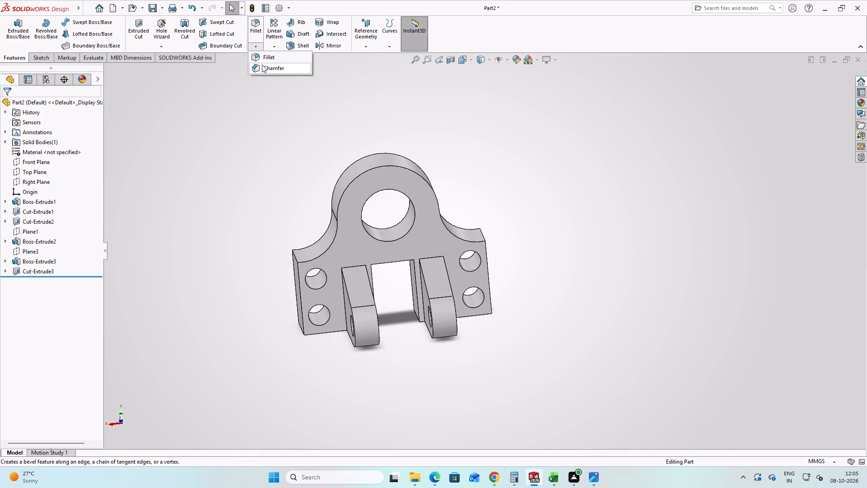
{"action": "left_click", "coordinate": [262, 65]}
{"action": "scroll", "coordinate": [398, 224], "scroll_direction": "up", "scroll_amount": 6}
{"action": "scroll", "coordinate": [432, 256], "scroll_direction": "down", "scroll_amount": 8}
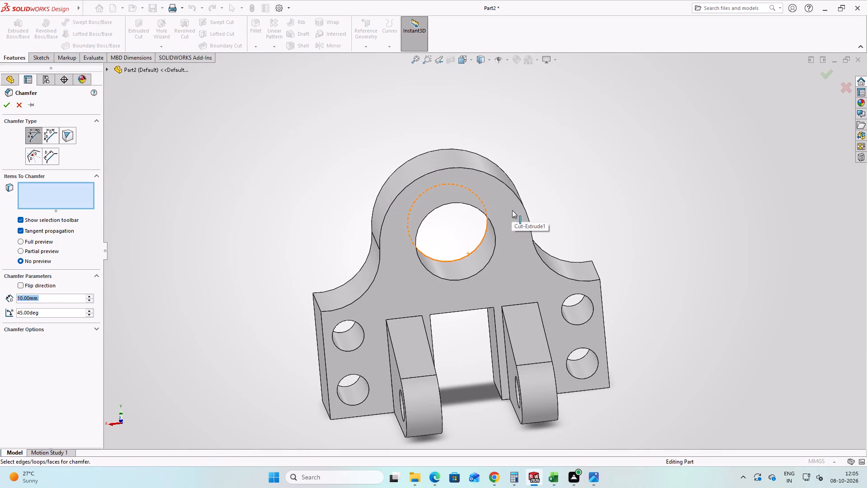
{"action": "left_click", "coordinate": [495, 230]}
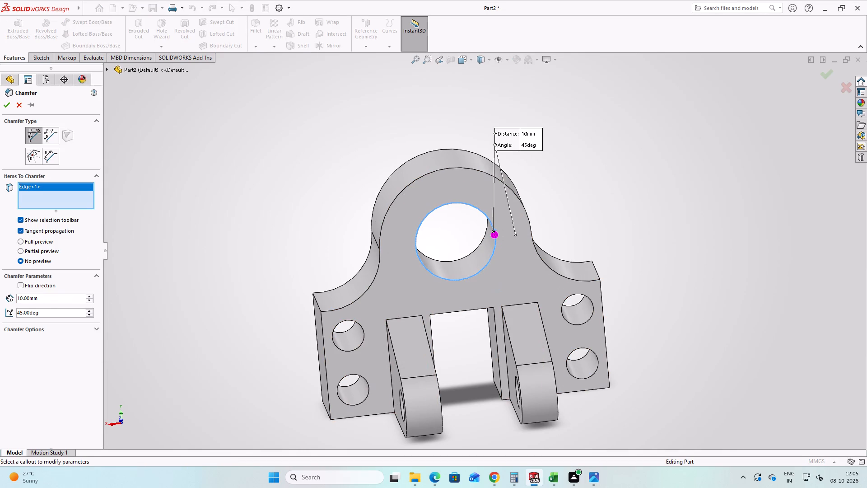
{"action": "left_click_drag", "start_coordinate": [47, 297], "coordinate": [0, 308]}
{"action": "key", "text": "1"}
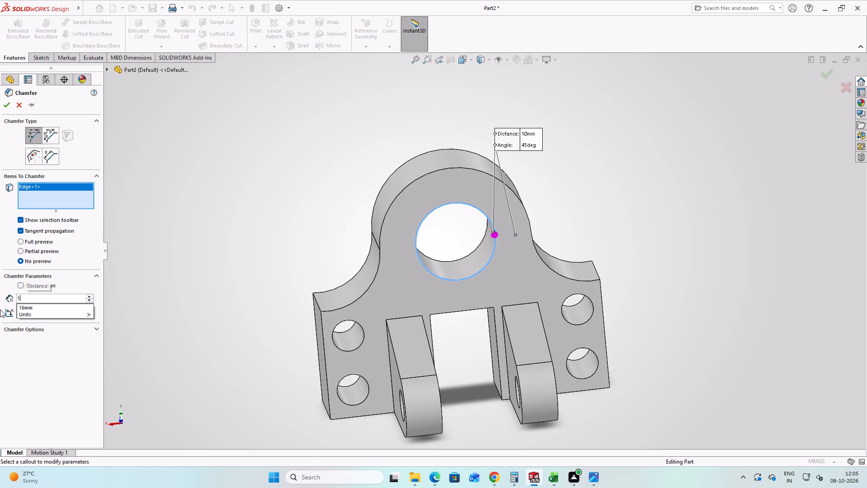
{"action": "key", "text": "Return"}
{"action": "left_click", "coordinate": [9, 109]}
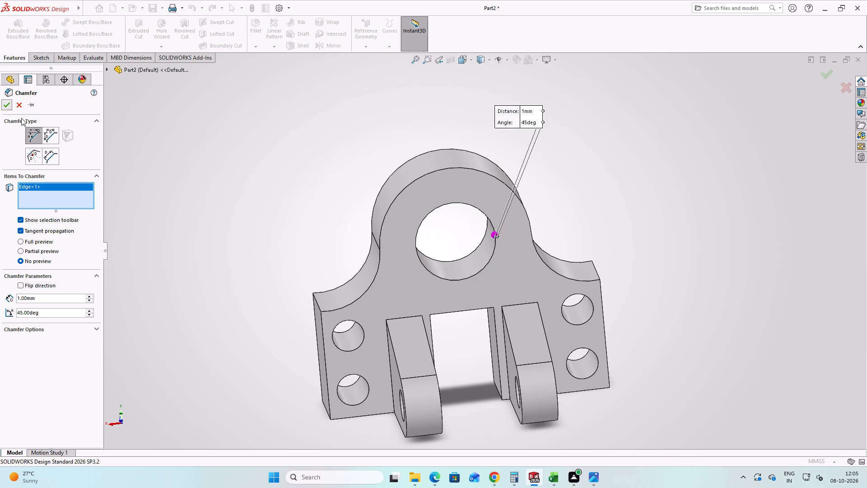
{"action": "left_click", "coordinate": [279, 178]}
Inspect the chamfered bore and the whole bracket from several angles, comparing it with the project.png drawing.
{"action": "middle_click_drag", "start_coordinate": [582, 304], "coordinate": [592, 237]}
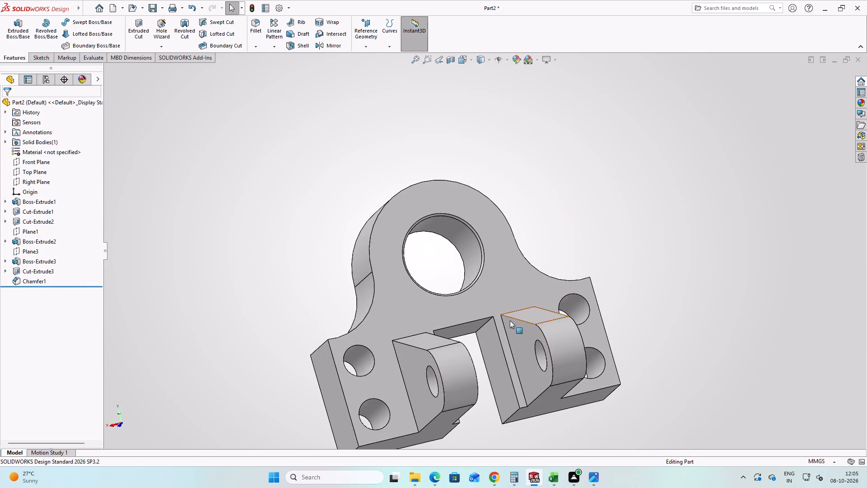
{"action": "scroll", "coordinate": [499, 322], "scroll_direction": "down", "scroll_amount": 3}
{"action": "middle_click_drag", "start_coordinate": [454, 287], "coordinate": [473, 202]}
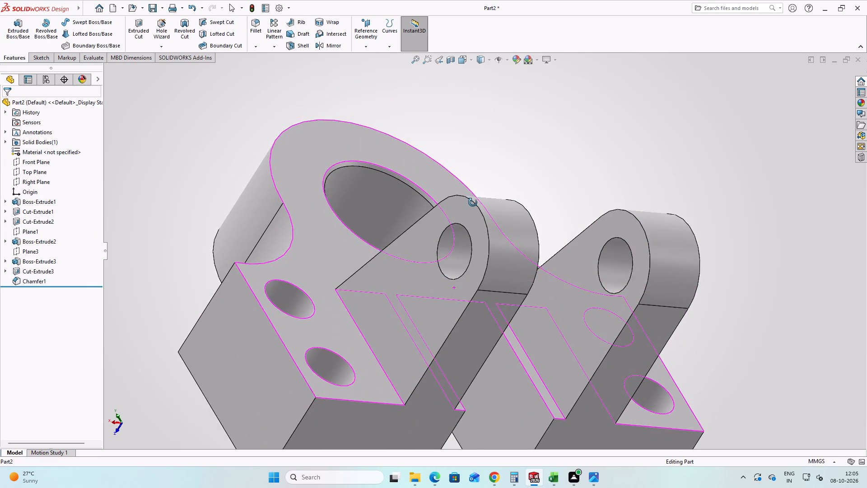
{"action": "middle_click_drag", "start_coordinate": [473, 202], "coordinate": [480, 234]}
{"action": "scroll", "coordinate": [480, 253], "scroll_direction": "up", "scroll_amount": 1}
{"action": "left_click", "coordinate": [586, 478]}
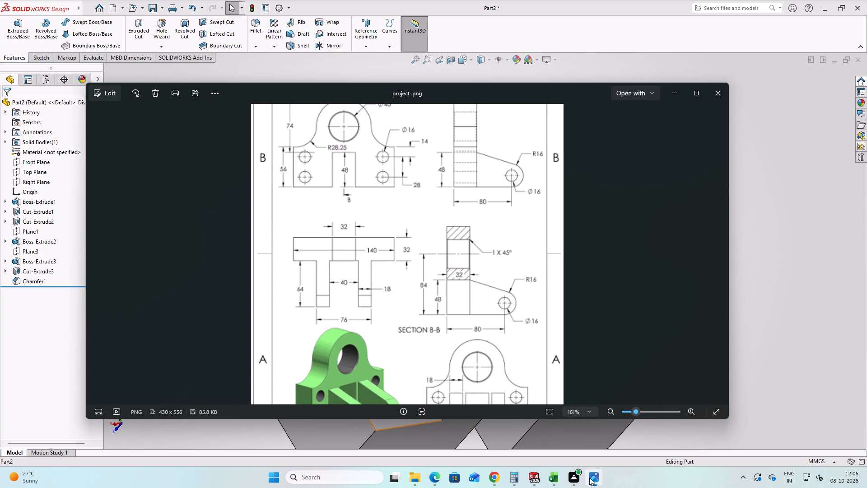
{"action": "left_click", "coordinate": [589, 478]}
{"action": "left_click", "coordinate": [535, 168]}
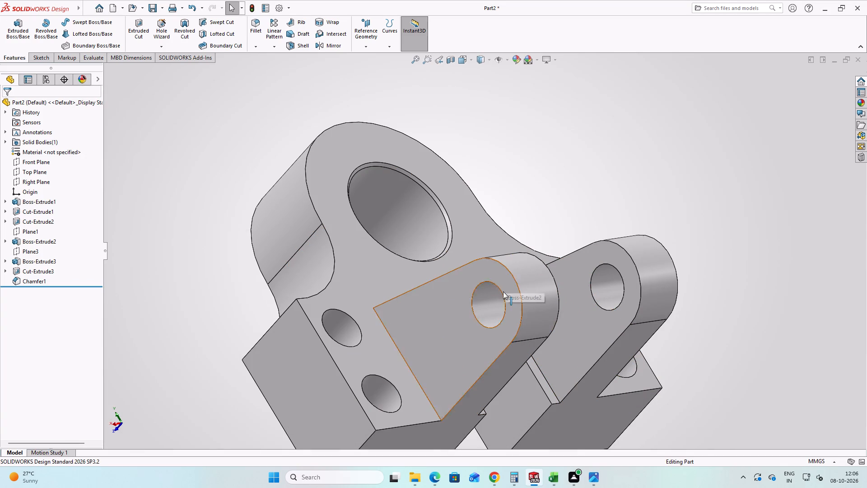
{"action": "scroll", "coordinate": [485, 309], "scroll_direction": "down", "scroll_amount": 3}
{"action": "scroll", "coordinate": [464, 347], "scroll_direction": "up", "scroll_amount": 5}
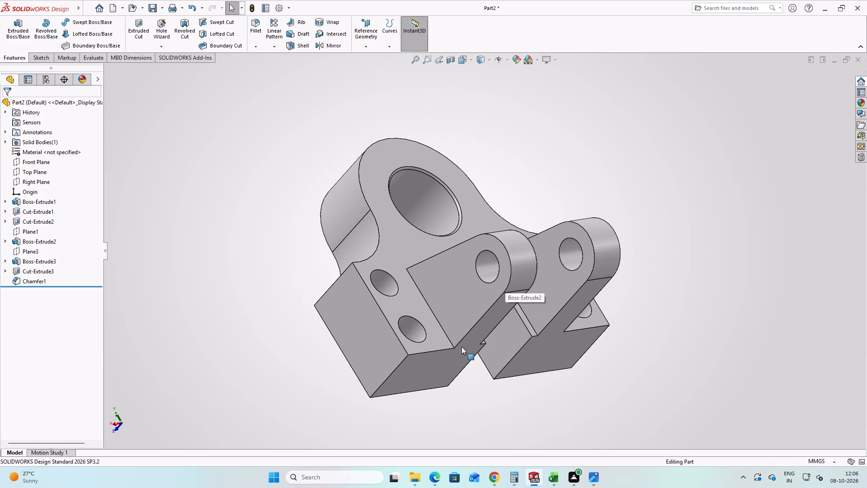
{"action": "scroll", "coordinate": [451, 357], "scroll_direction": "down", "scroll_amount": 1}
{"action": "middle_click_drag", "start_coordinate": [416, 366], "coordinate": [386, 325]}
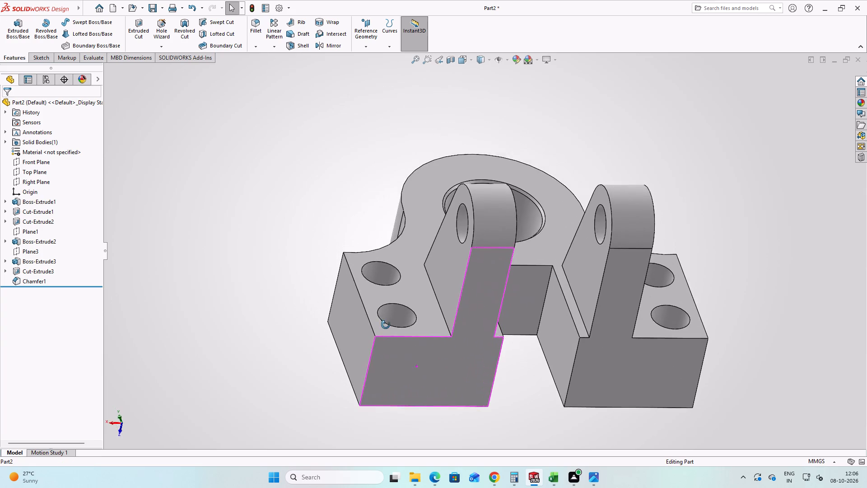
{"action": "middle_click_drag", "start_coordinate": [386, 325], "coordinate": [383, 447]}
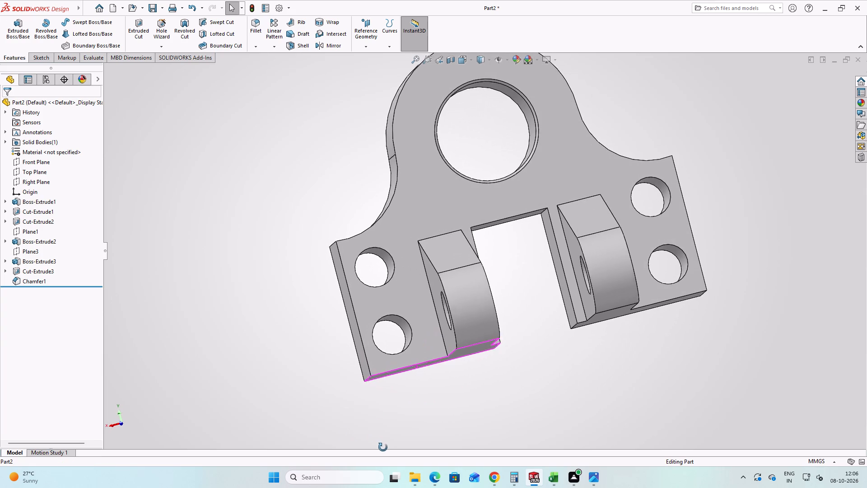
{"action": "middle_click_drag", "start_coordinate": [383, 447], "coordinate": [375, 467]}
{"action": "scroll", "coordinate": [386, 470], "scroll_direction": "up", "scroll_amount": 1}
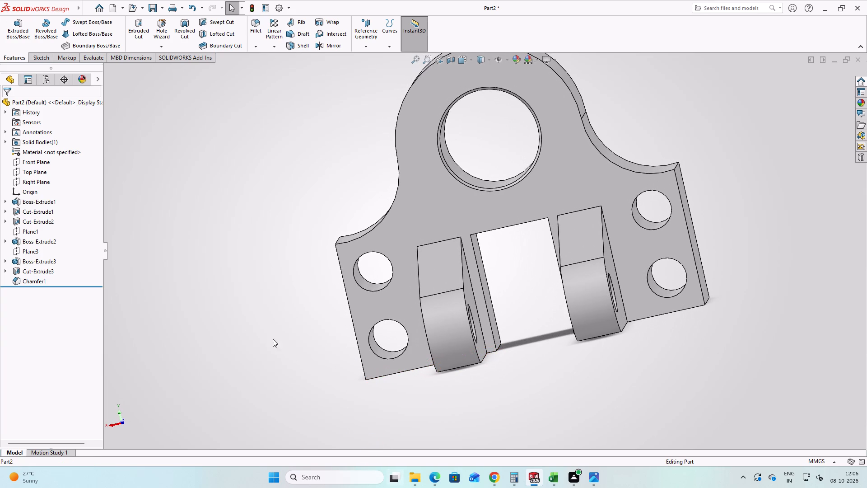
{"action": "left_click", "coordinate": [221, 267]}
{"action": "scroll", "coordinate": [363, 297], "scroll_direction": "up", "scroll_amount": 2}
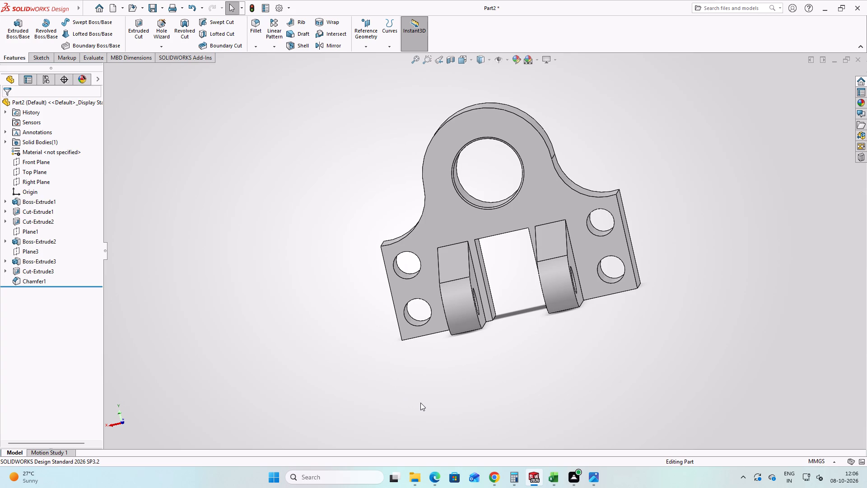
Save the part as a SOLIDWORKS part file named Bracket in the sai folder.
{"action": "left_click", "coordinate": [165, 5]}
{"action": "left_click", "coordinate": [167, 35]}
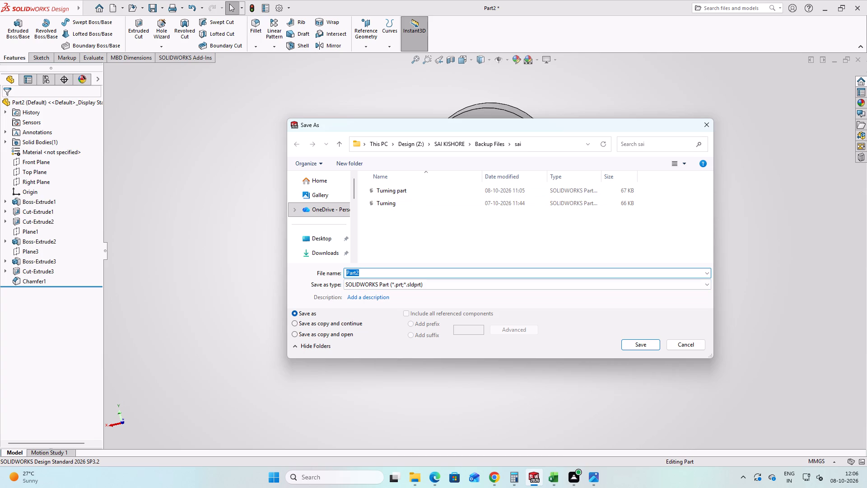
{"action": "key", "text": "ctrl+b"}
{"action": "key", "text": "ctrl+v"}
{"action": "left_click_drag", "start_coordinate": [349, 272], "coordinate": [350, 272]}
{"action": "left_click_drag", "start_coordinate": [350, 272], "coordinate": [351, 277]}
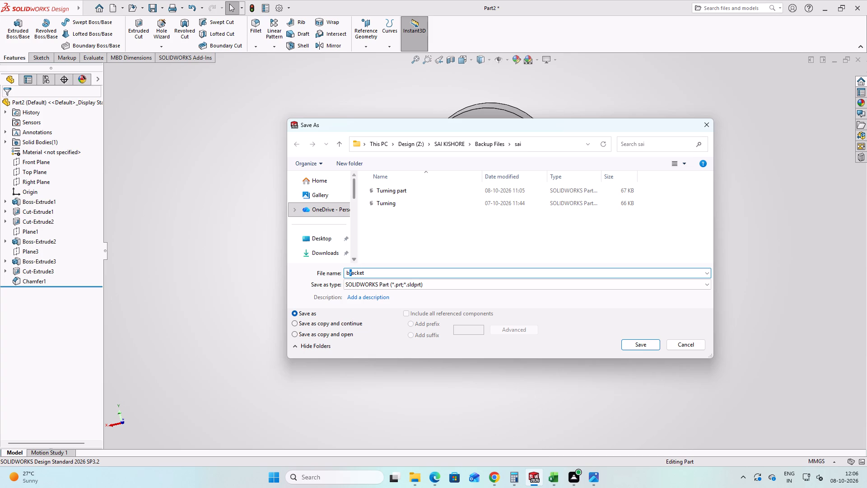
{"action": "left_click", "coordinate": [350, 273]}
{"action": "key", "text": "BackSpace"}
{"action": "key", "text": "shift+b"}
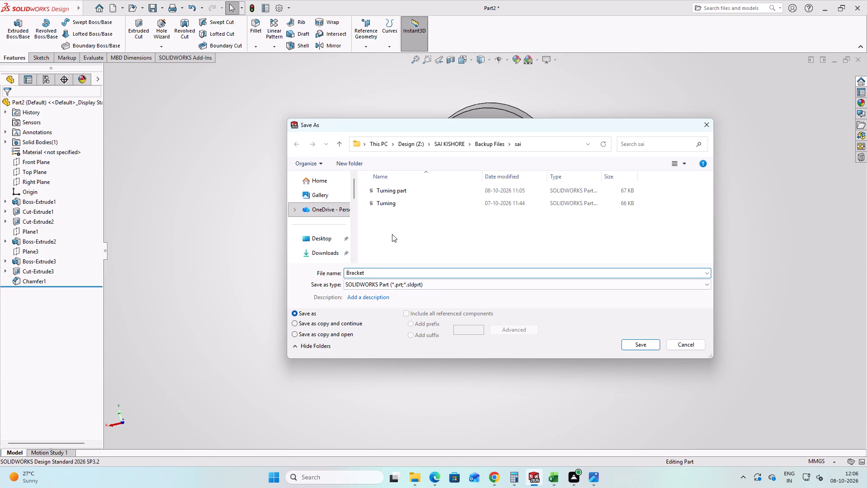
{"action": "left_click", "coordinate": [392, 234]}
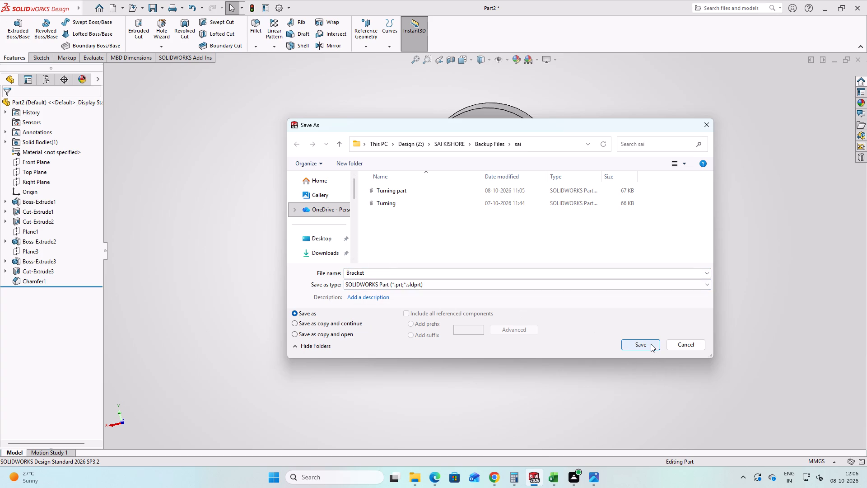
{"action": "left_click", "coordinate": [651, 344]}
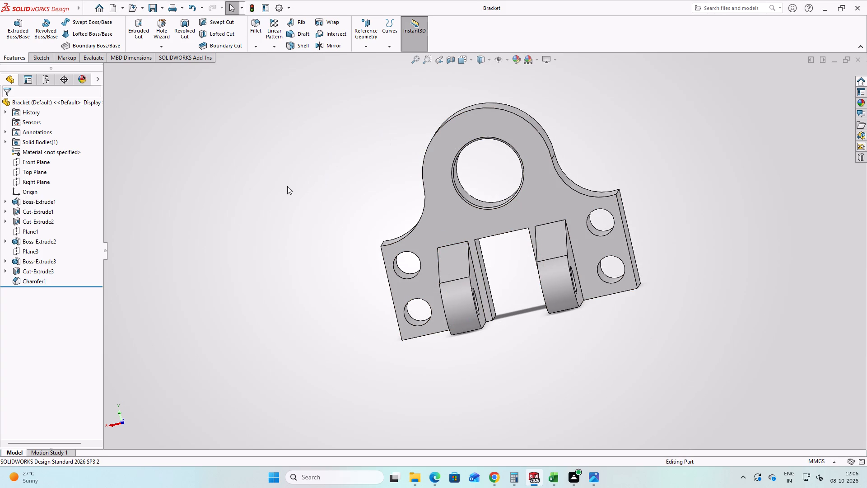
Save a copy of the bracket in STEP AP214 format under the name Bracket in the same folder.
{"action": "left_click", "coordinate": [161, 7]}
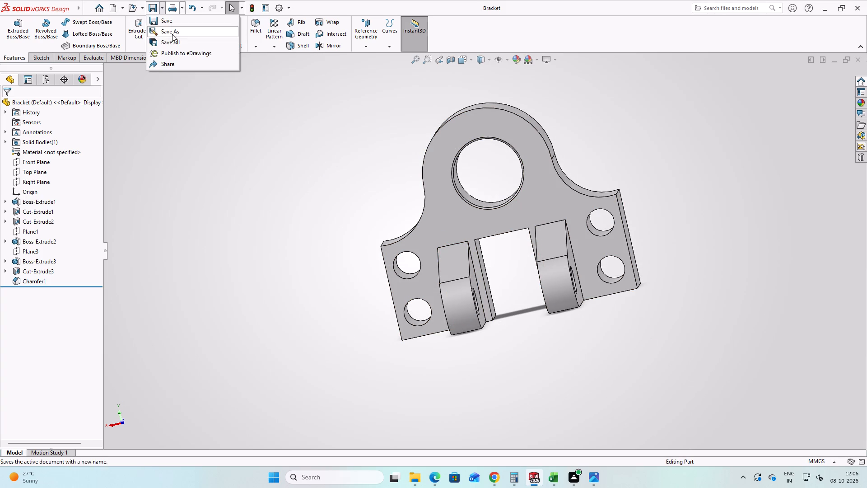
{"action": "left_click", "coordinate": [173, 32]}
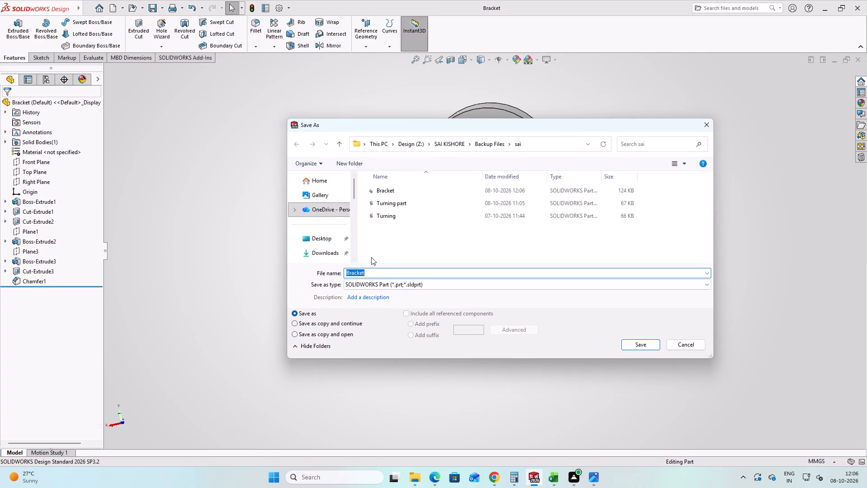
{"action": "left_click", "coordinate": [373, 280]}
{"action": "scroll", "coordinate": [380, 252], "scroll_direction": "down", "scroll_amount": 3}
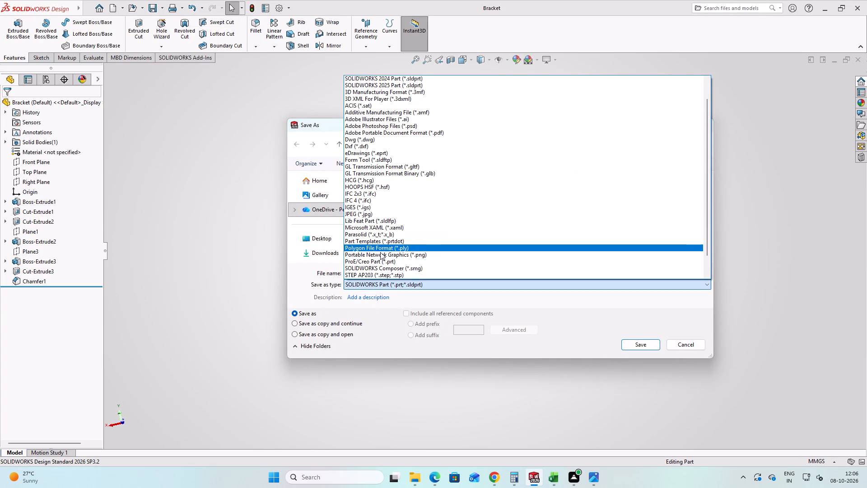
{"action": "scroll", "coordinate": [382, 252], "scroll_direction": "down", "scroll_amount": 2}
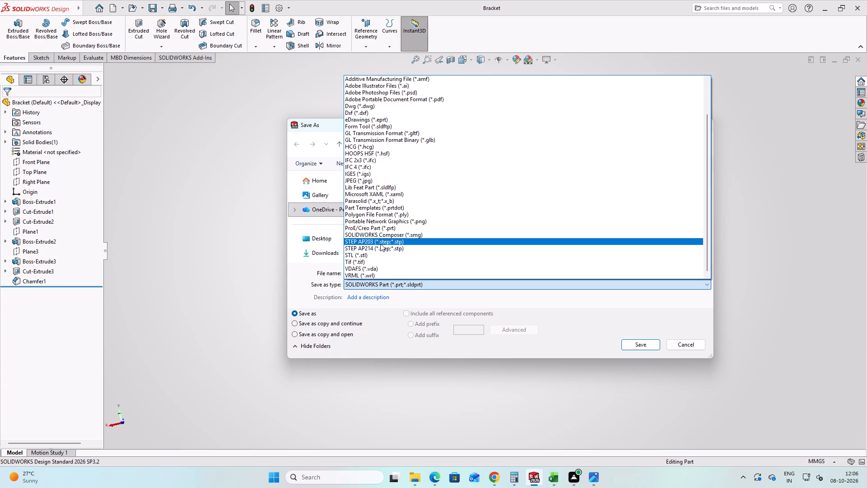
{"action": "left_click", "coordinate": [380, 247]}
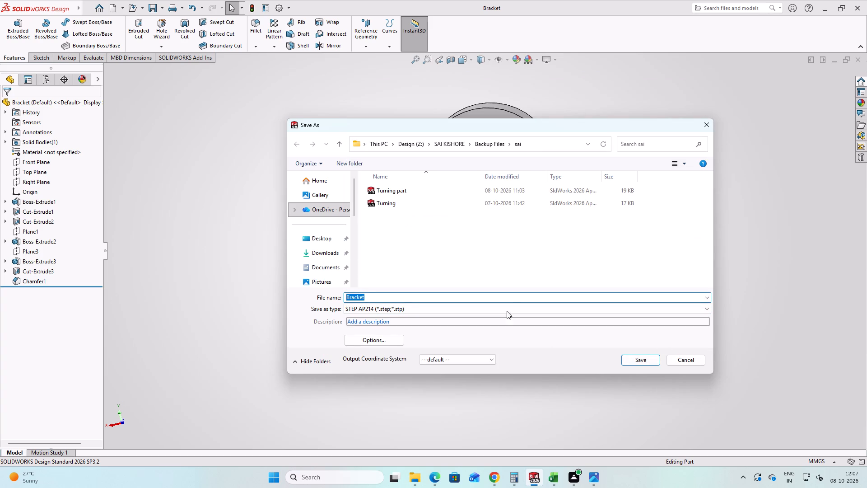
{"action": "left_click", "coordinate": [622, 357]}
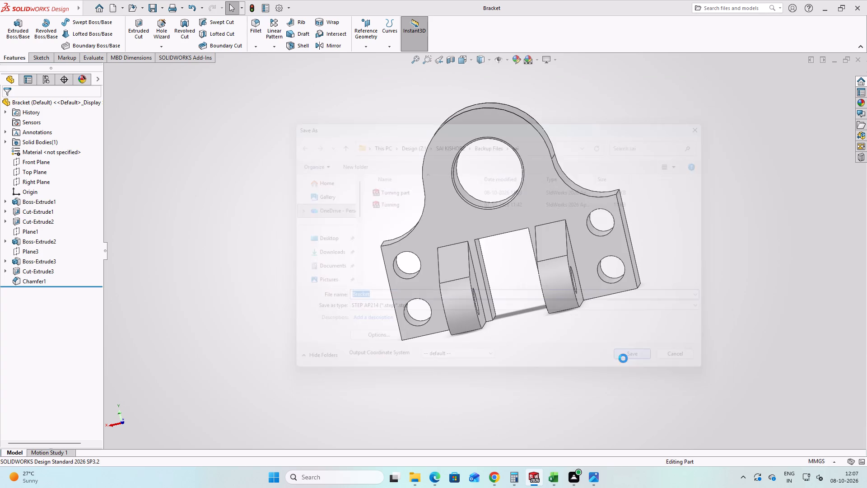
{"action": "left_click", "coordinate": [651, 337]}
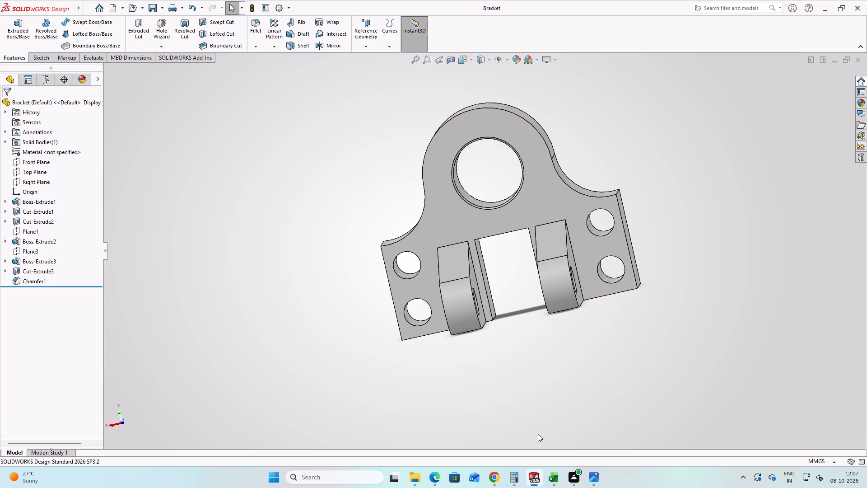
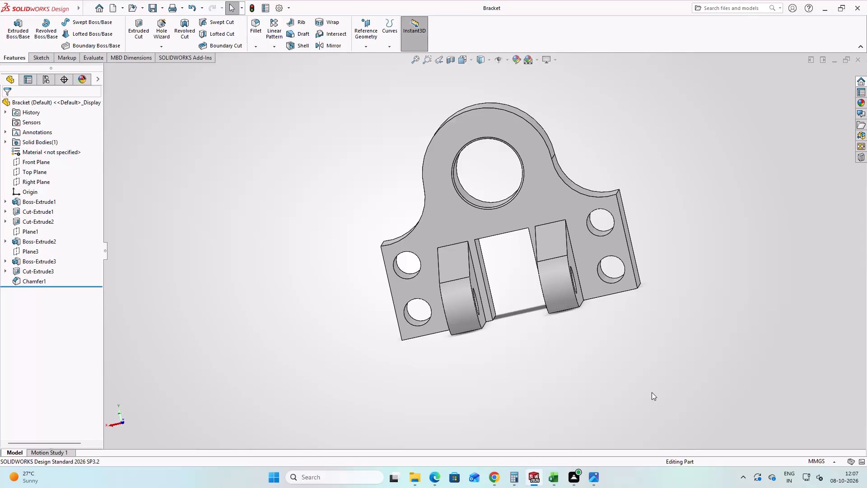
Review the views and dimensions in the project.png reference drawing for comparison with the bracket model.
{"action": "left_click", "coordinate": [652, 392]}
{"action": "middle_click_drag", "start_coordinate": [379, 329], "coordinate": [323, 265]}
{"action": "scroll", "coordinate": [527, 249], "scroll_direction": "down", "scroll_amount": 1}
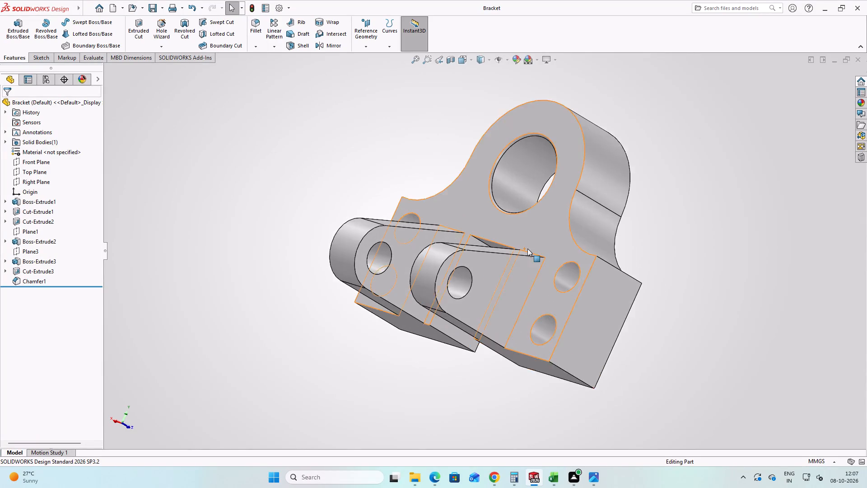
{"action": "scroll", "coordinate": [527, 249], "scroll_direction": "down", "scroll_amount": 2}
{"action": "left_click", "coordinate": [595, 474]}
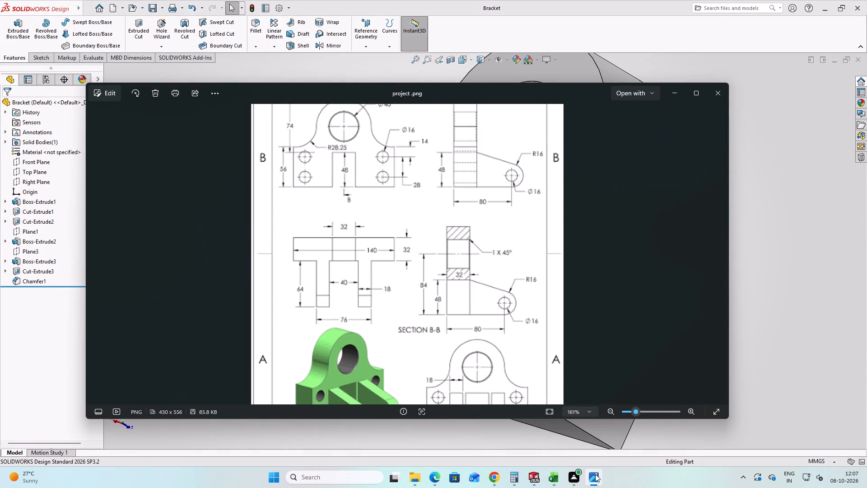
{"action": "scroll", "coordinate": [462, 316], "scroll_direction": "down", "scroll_amount": 4}
{"action": "scroll", "coordinate": [438, 335], "scroll_direction": "up", "scroll_amount": 4}
{"action": "scroll", "coordinate": [340, 369], "scroll_direction": "down", "scroll_amount": 3}
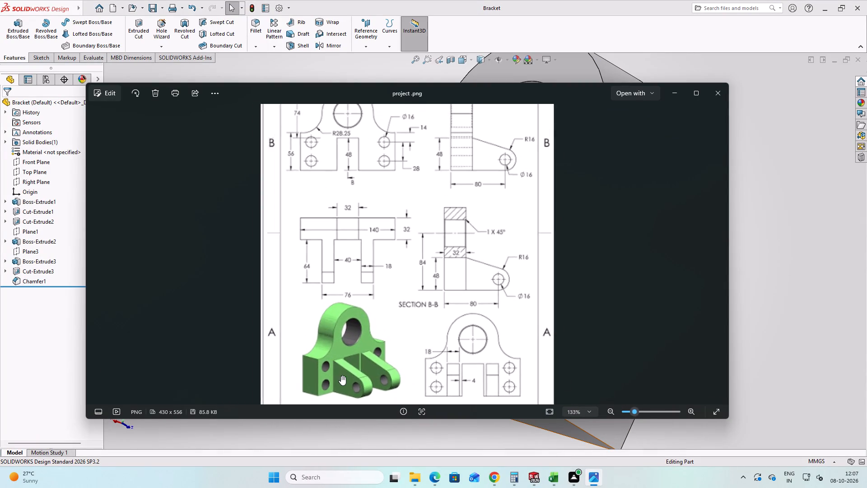
{"action": "scroll", "coordinate": [374, 363], "scroll_direction": "down", "scroll_amount": 1}
{"action": "scroll", "coordinate": [374, 363], "scroll_direction": "up", "scroll_amount": 5}
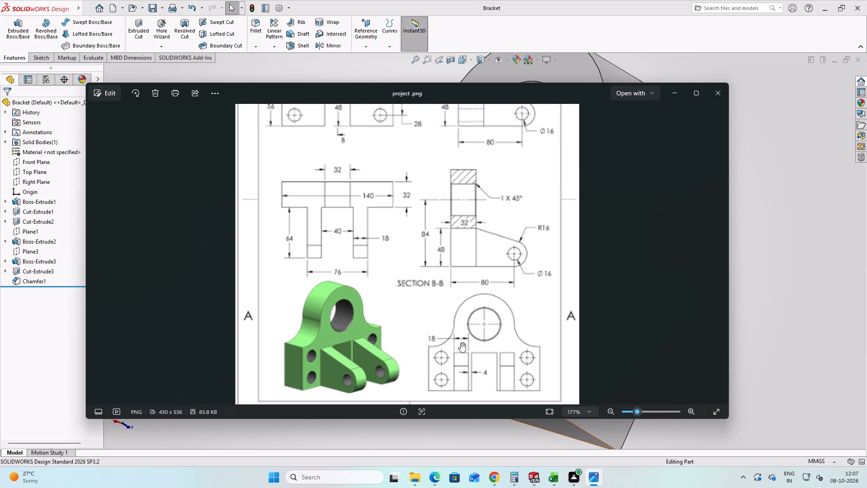
{"action": "scroll", "coordinate": [448, 346], "scroll_direction": "down", "scroll_amount": 3}
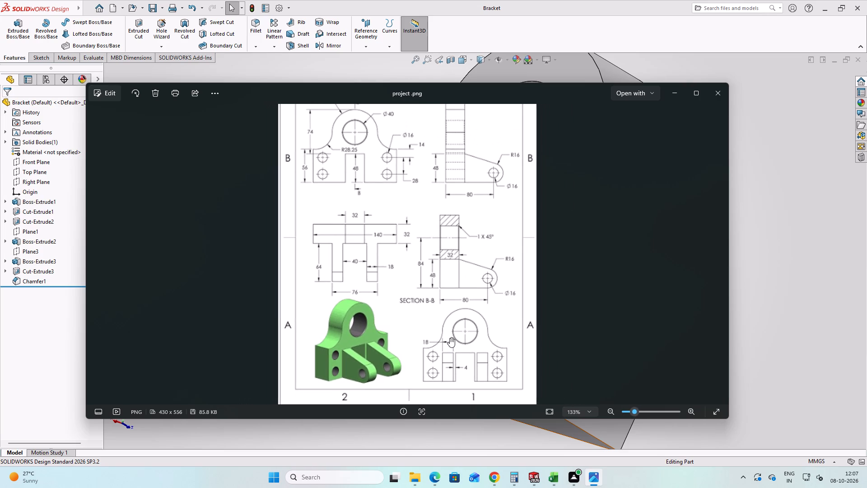
{"action": "scroll", "coordinate": [450, 338], "scroll_direction": "down", "scroll_amount": 2}
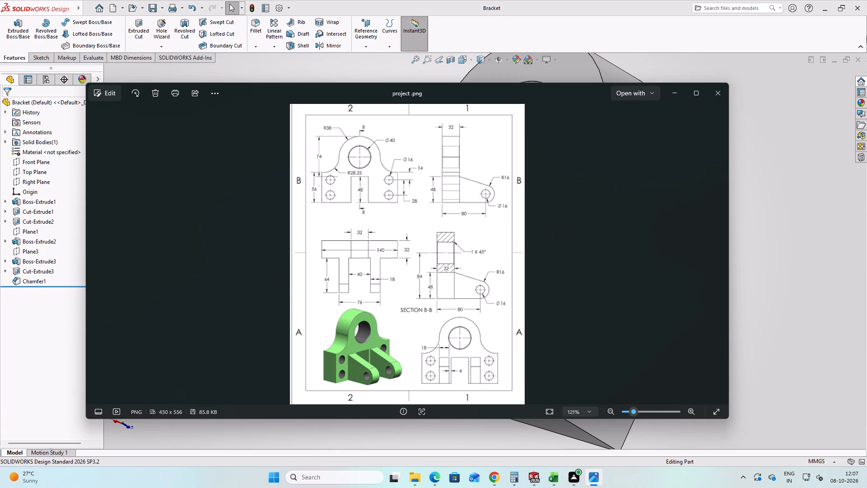
{"action": "left_click", "coordinate": [678, 96]}
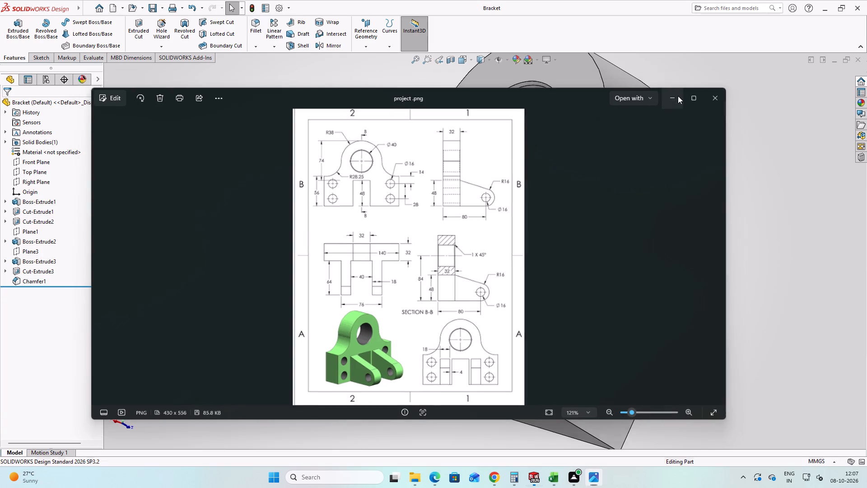
Measure the bracket plate's overall width between its two outer end faces.
{"action": "middle_click_drag", "start_coordinate": [545, 398], "coordinate": [590, 355]}
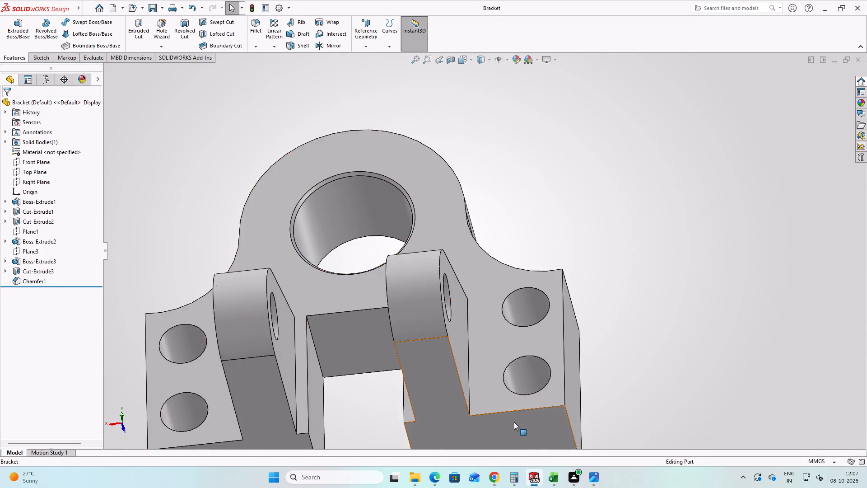
{"action": "scroll", "coordinate": [514, 422], "scroll_direction": "up", "scroll_amount": 4}
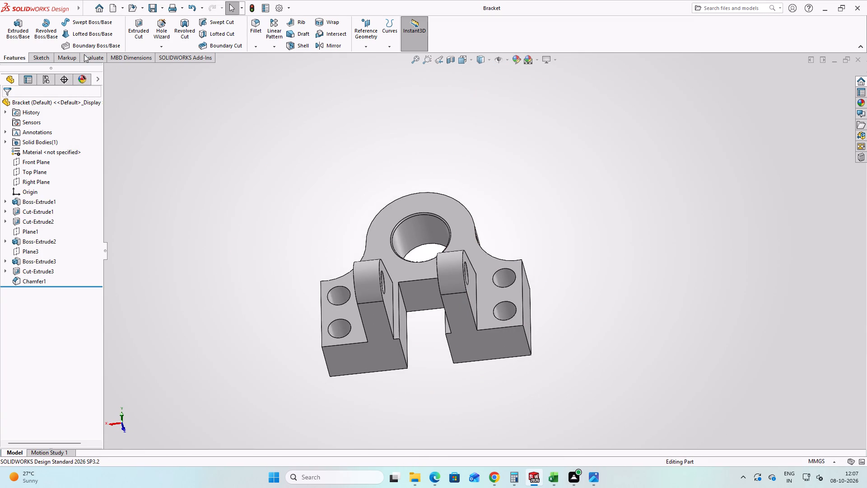
{"action": "left_click", "coordinate": [93, 58]}
{"action": "left_click", "coordinate": [94, 21]}
{"action": "middle_click_drag", "start_coordinate": [418, 337], "coordinate": [494, 255]}
{"action": "left_click", "coordinate": [396, 286]}
{"action": "middle_click_drag", "start_coordinate": [523, 350], "coordinate": [467, 348]}
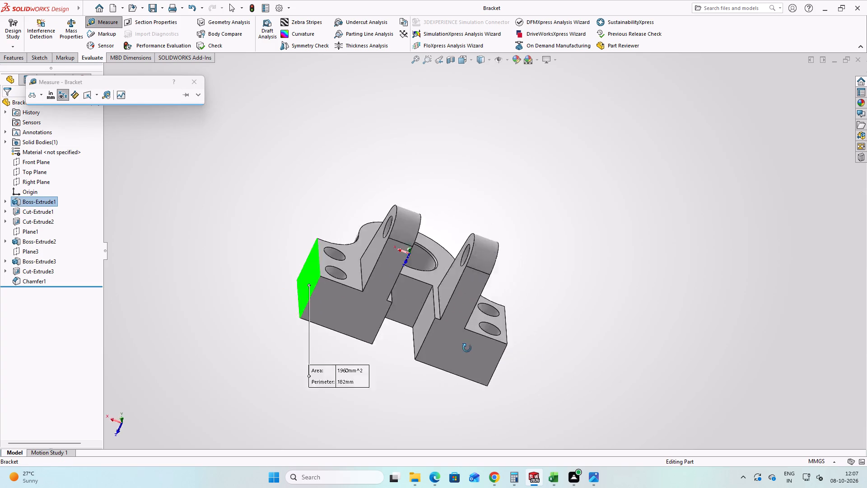
{"action": "middle_click_drag", "start_coordinate": [467, 348], "coordinate": [392, 325]}
{"action": "left_click", "coordinate": [420, 339]}
{"action": "middle_click_drag", "start_coordinate": [429, 343], "coordinate": [462, 351]}
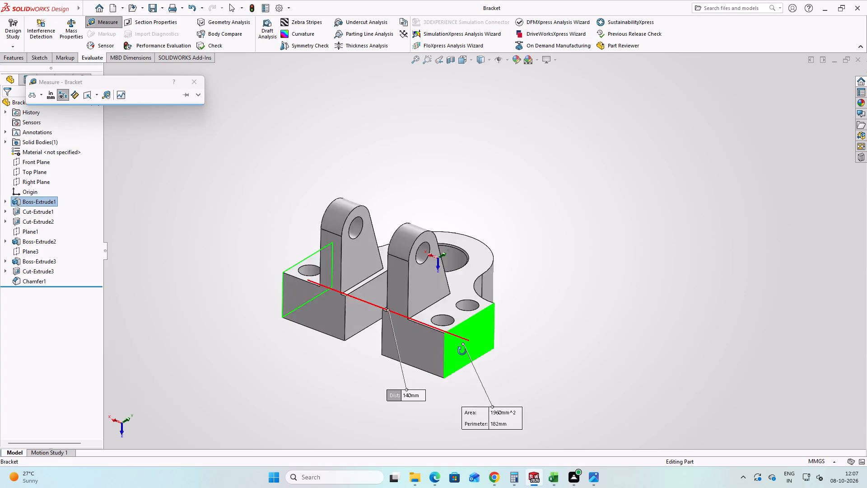
{"action": "middle_click_drag", "start_coordinate": [462, 351], "coordinate": [416, 485]}
{"action": "key", "text": "Escape"}
{"action": "key", "text": "Escape"}
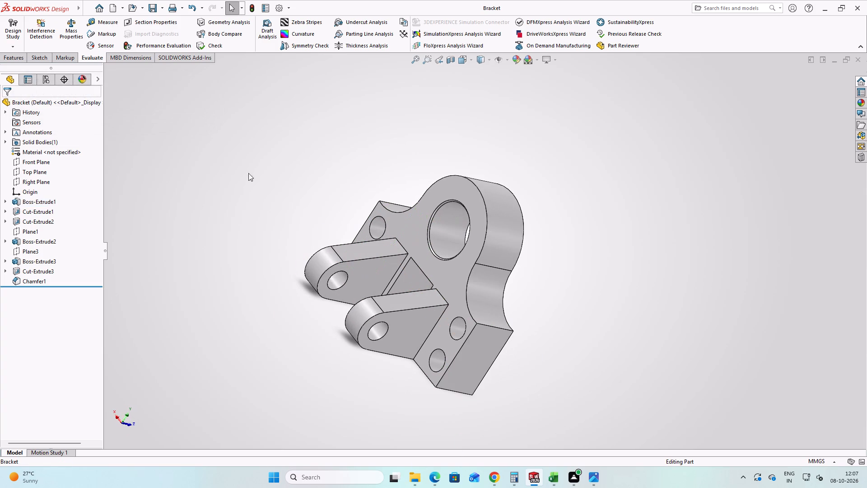
Save the bracket part.
{"action": "left_click", "coordinate": [152, 12]}
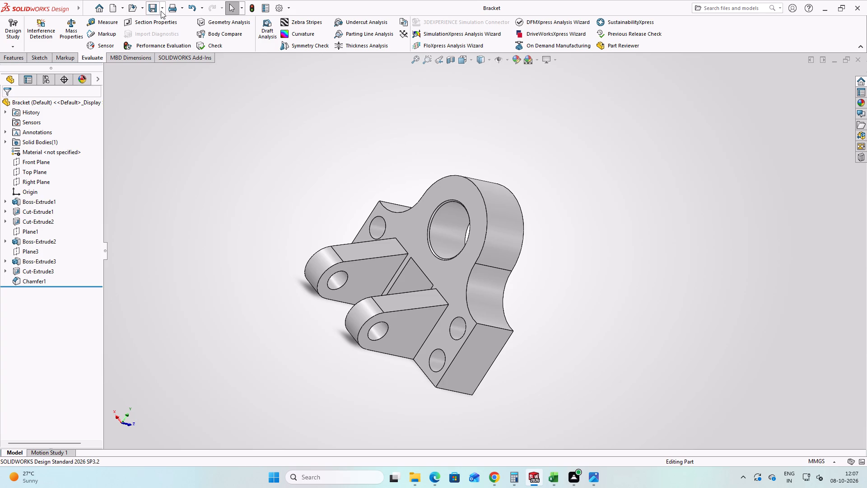
{"action": "left_click", "coordinate": [161, 11]}
{"action": "left_click", "coordinate": [326, 100]}
Inspect the bracket's lugs, slot and holes from the front and the rear.
{"action": "scroll", "coordinate": [513, 341], "scroll_direction": "up", "scroll_amount": 2}
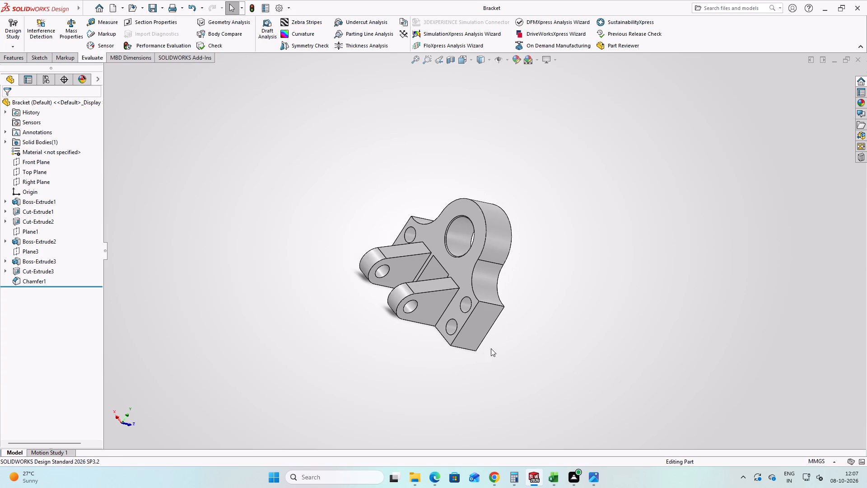
{"action": "middle_click_drag", "start_coordinate": [412, 356], "coordinate": [493, 370]}
{"action": "scroll", "coordinate": [448, 291], "scroll_direction": "down", "scroll_amount": 3}
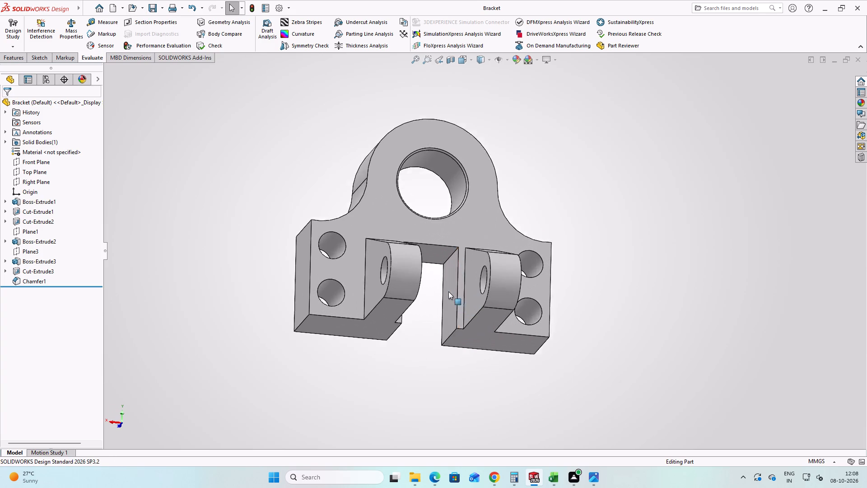
{"action": "scroll", "coordinate": [448, 291], "scroll_direction": "down", "scroll_amount": 1}
{"action": "middle_click_drag", "start_coordinate": [521, 250], "coordinate": [471, 330]}
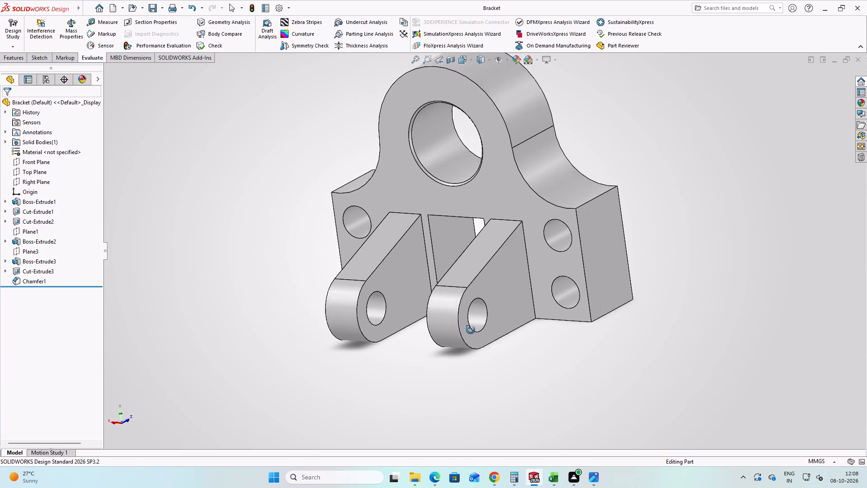
{"action": "middle_click_drag", "start_coordinate": [471, 330], "coordinate": [670, 317]}
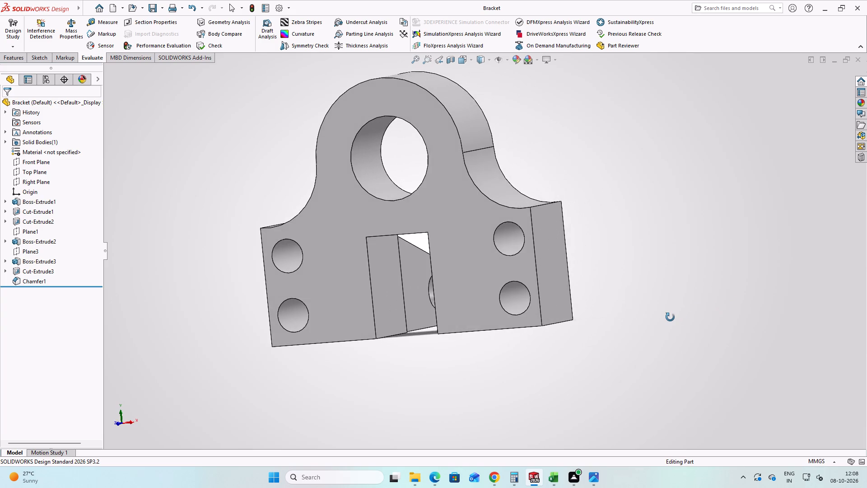
{"action": "middle_click_drag", "start_coordinate": [670, 317], "coordinate": [517, 352]}
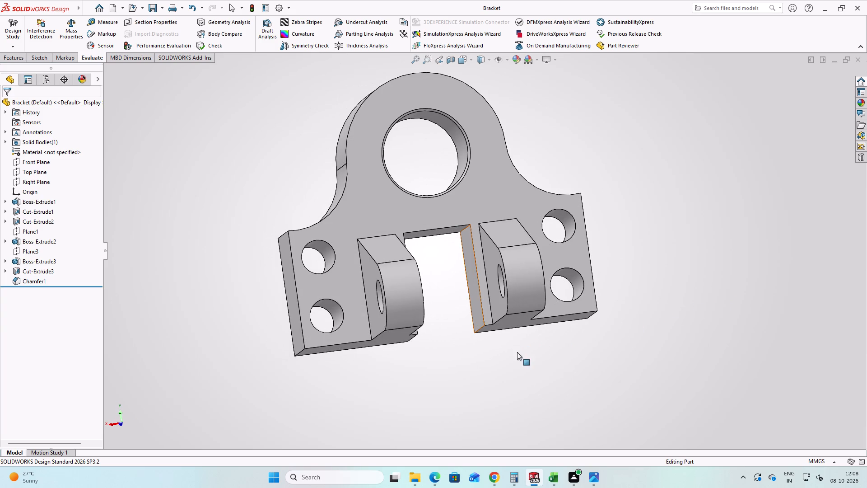
Save the part as a SOLIDWORKS Part over the existing Bracket file.
{"action": "left_click", "coordinate": [161, 5]}
{"action": "left_click", "coordinate": [163, 31]}
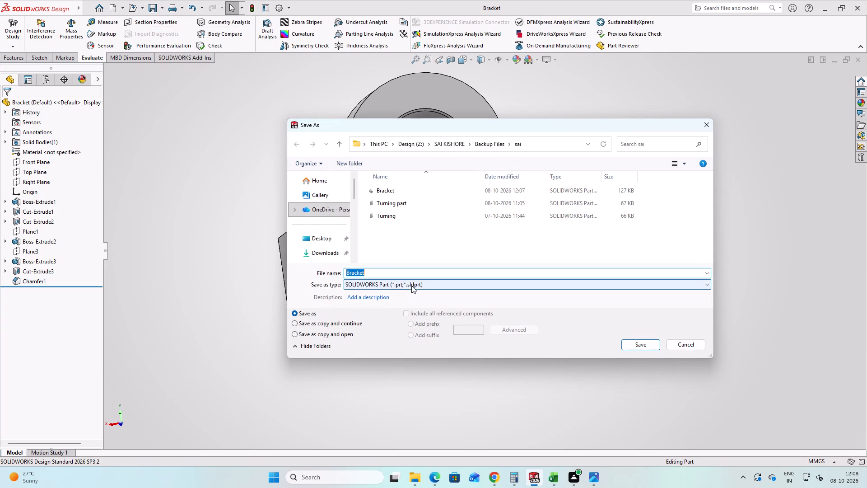
{"action": "left_click", "coordinate": [399, 191]}
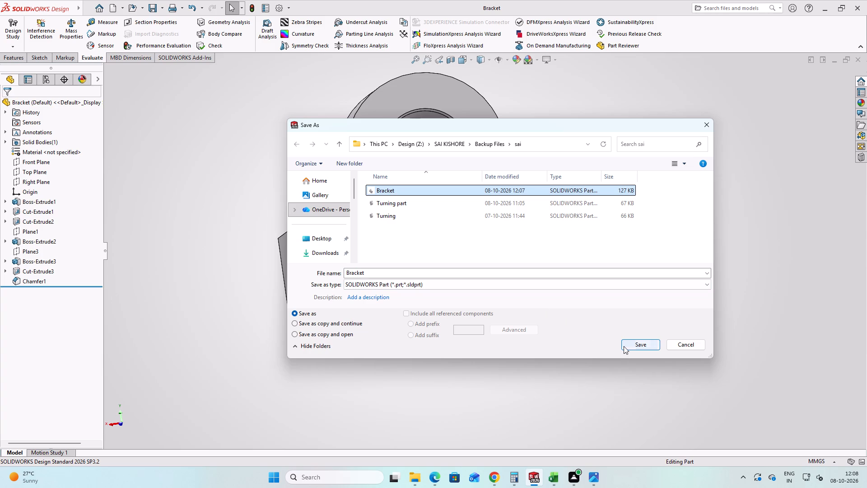
{"action": "left_click", "coordinate": [624, 346]}
{"action": "left_click", "coordinate": [455, 238]}
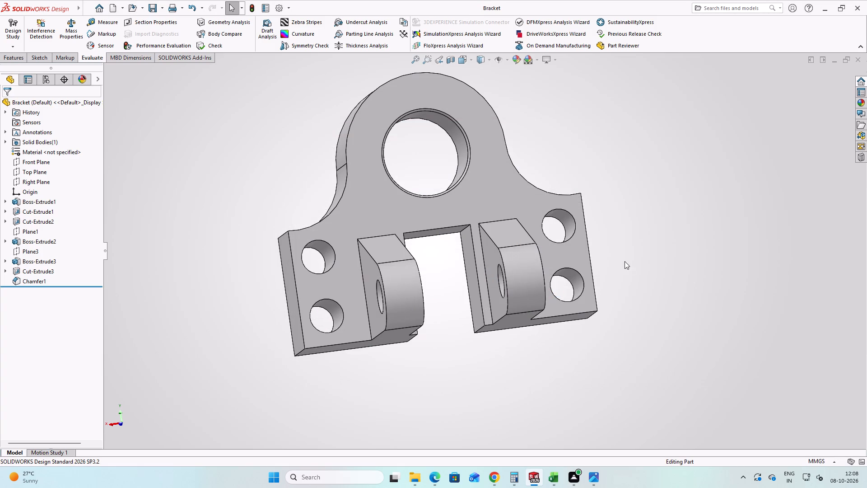
{"action": "left_click", "coordinate": [640, 231]}
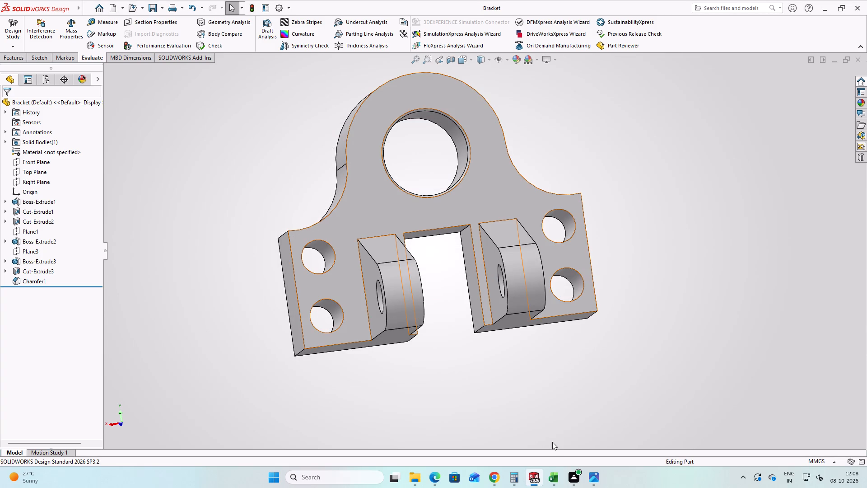
Check the project.png reference drawing again for the lug dimensions.
{"action": "middle_click_drag", "start_coordinate": [487, 346], "coordinate": [433, 386]}
{"action": "left_click", "coordinate": [597, 479]}
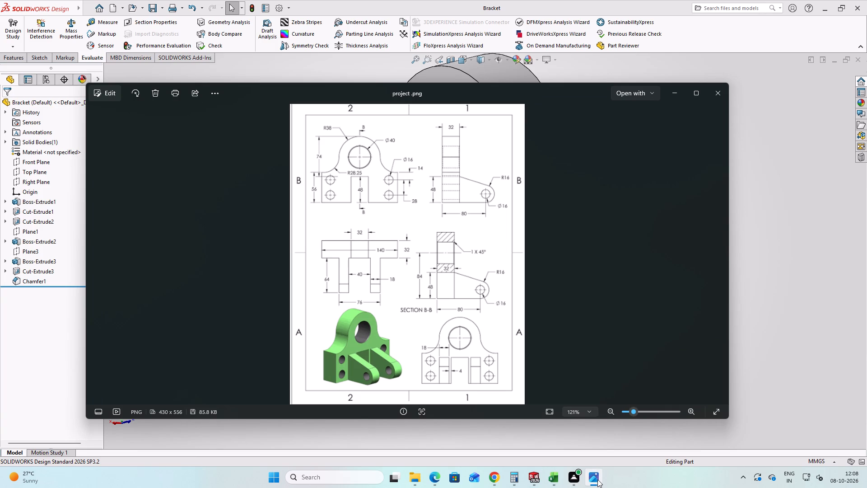
{"action": "left_click", "coordinate": [597, 479]}
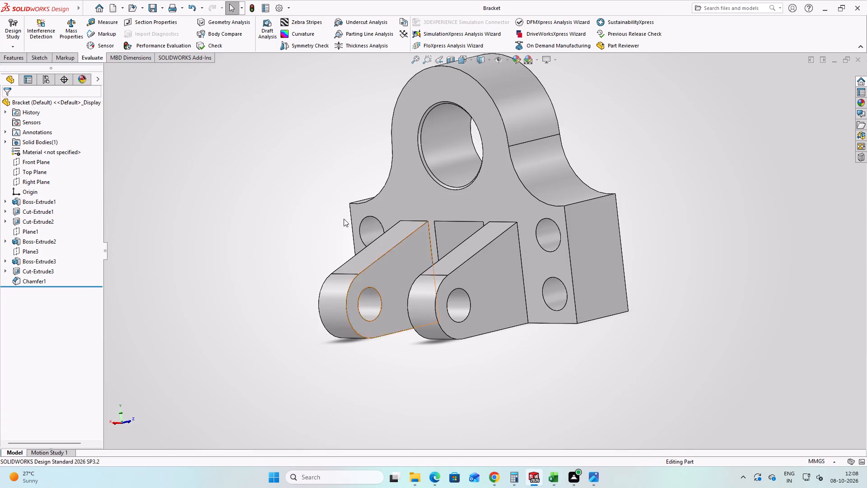
Measure the length of the vertical edge where the outer lug face meets the plate.
{"action": "middle_click_drag", "start_coordinate": [485, 235], "coordinate": [468, 237]}
{"action": "left_click", "coordinate": [511, 258]}
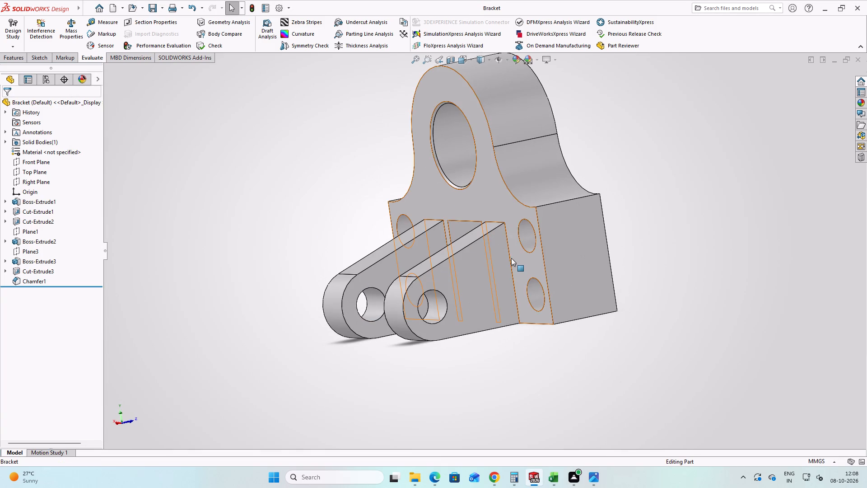
{"action": "left_click", "coordinate": [707, 274]}
{"action": "left_click", "coordinate": [107, 20]}
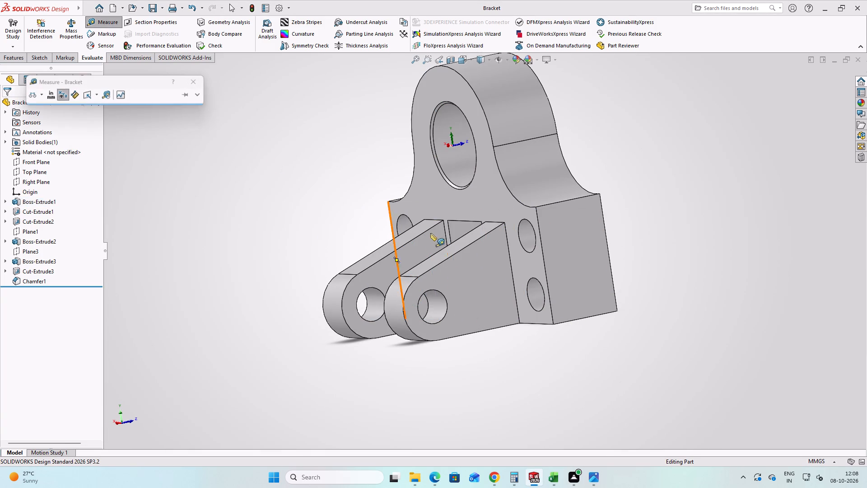
{"action": "left_click", "coordinate": [510, 260]}
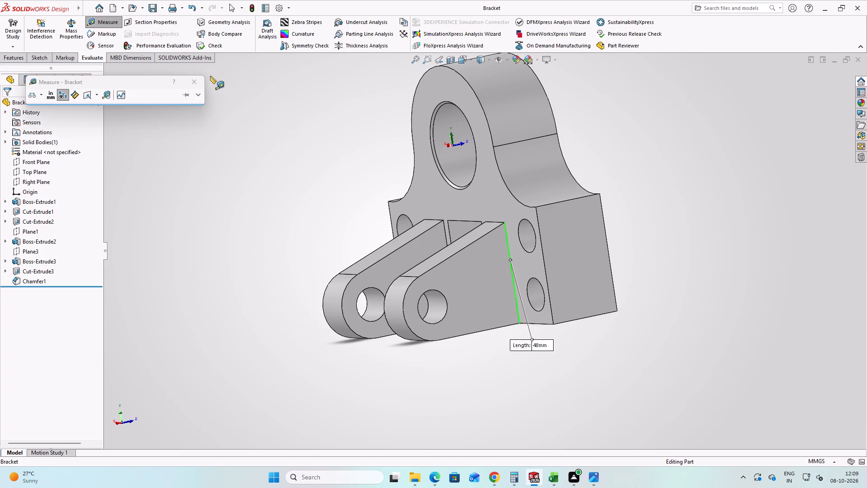
{"action": "left_click", "coordinate": [200, 85]}
{"action": "left_click", "coordinate": [272, 278]}
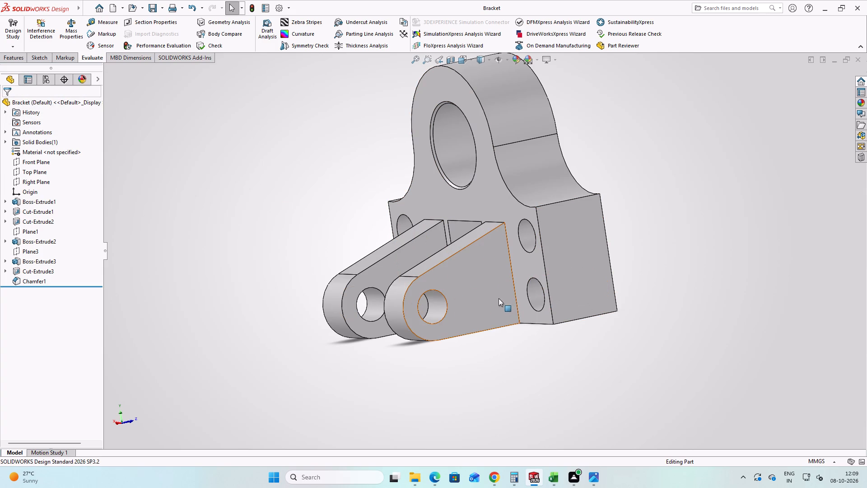
Inspect the bracket's plate, slot, holes and lugs from the rear, the underside and the lug side.
{"action": "middle_click_drag", "start_coordinate": [275, 300], "coordinate": [287, 296]}
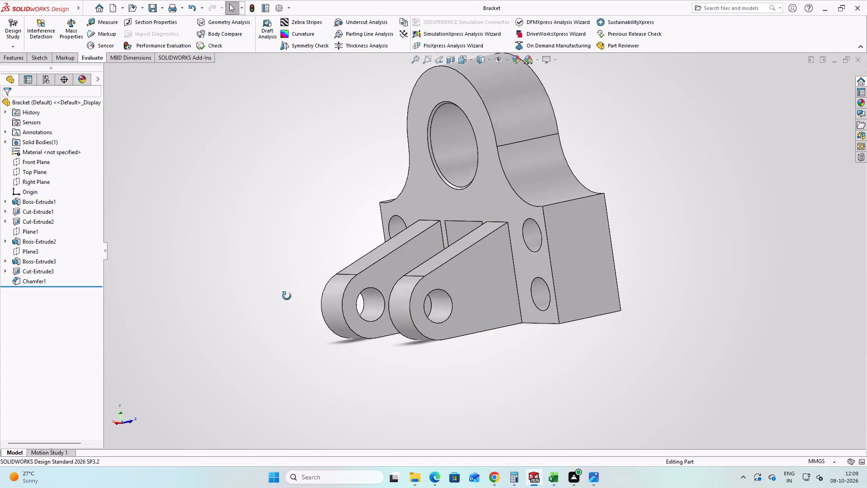
{"action": "middle_click_drag", "start_coordinate": [287, 296], "coordinate": [493, 239]}
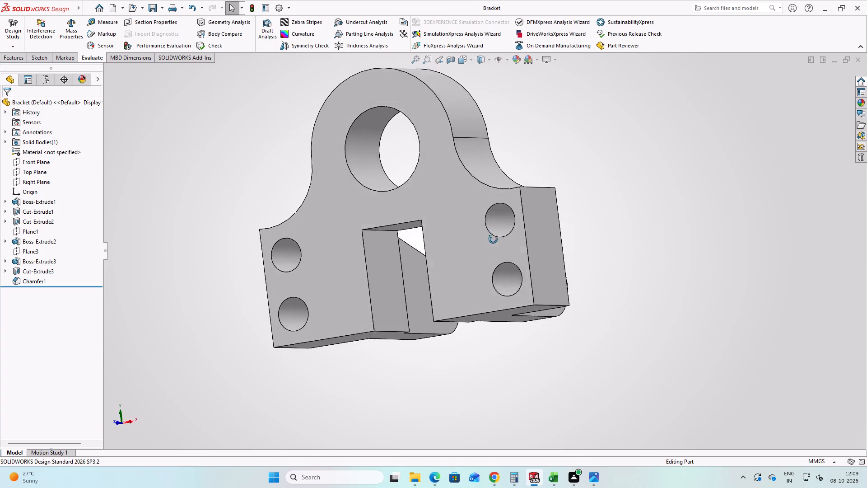
{"action": "middle_click_drag", "start_coordinate": [493, 239], "coordinate": [482, 268]}
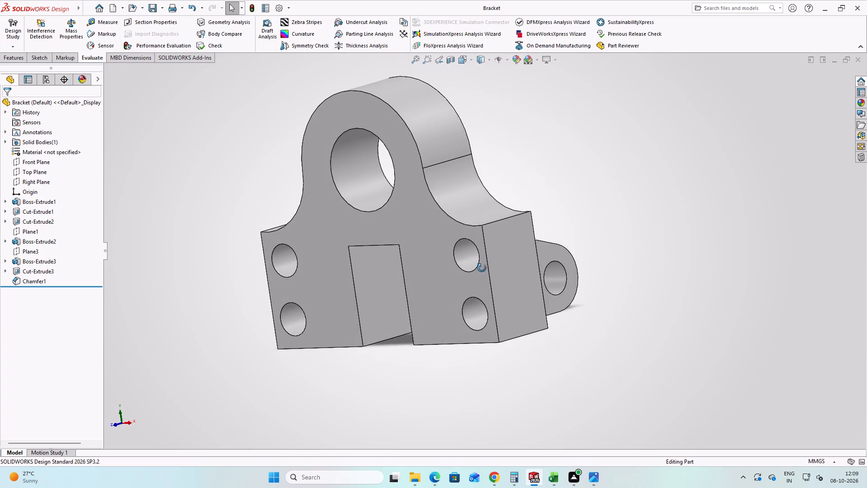
{"action": "middle_click_drag", "start_coordinate": [482, 268], "coordinate": [515, 268]}
{"action": "left_click", "coordinate": [619, 167]}
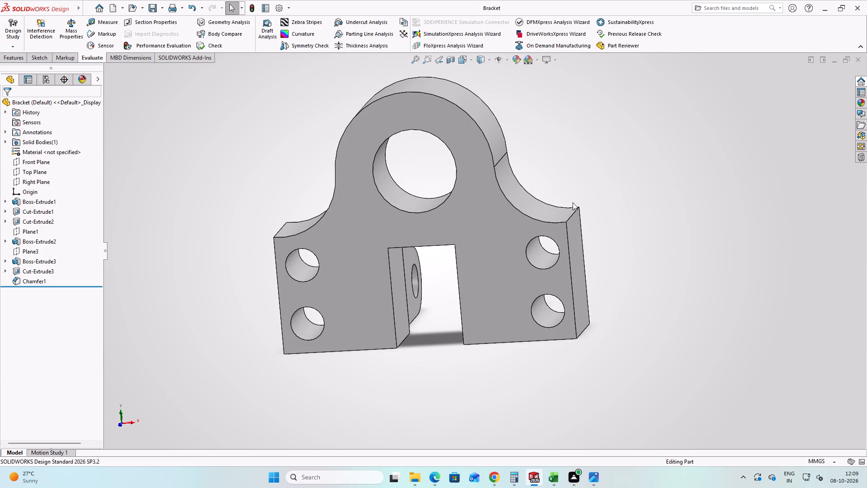
{"action": "middle_click_drag", "start_coordinate": [541, 333], "coordinate": [349, 393]}
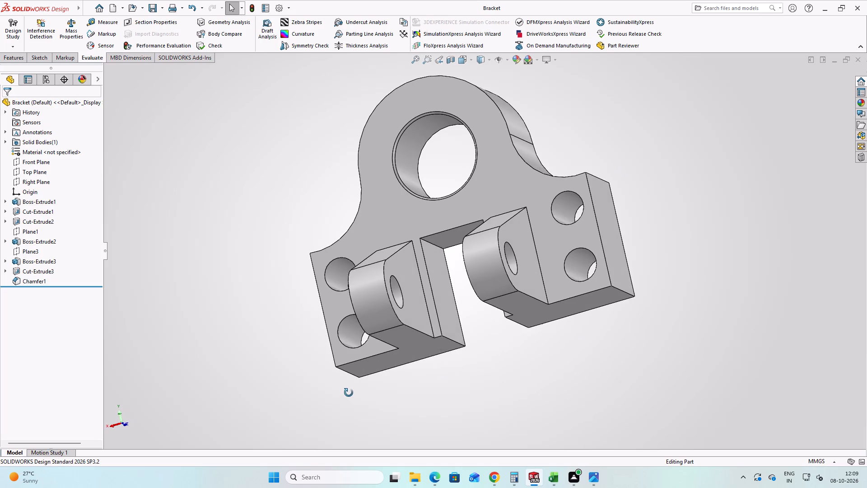
{"action": "middle_click_drag", "start_coordinate": [349, 393], "coordinate": [349, 380]}
{"action": "middle_click_drag", "start_coordinate": [368, 362], "coordinate": [357, 270]}
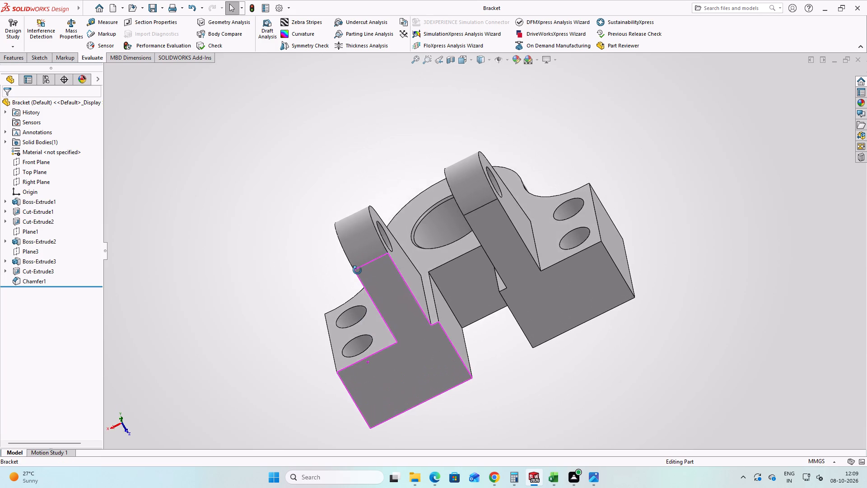
{"action": "middle_click_drag", "start_coordinate": [357, 270], "coordinate": [423, 342]}
{"action": "scroll", "coordinate": [366, 281], "scroll_direction": "up", "scroll_amount": 1}
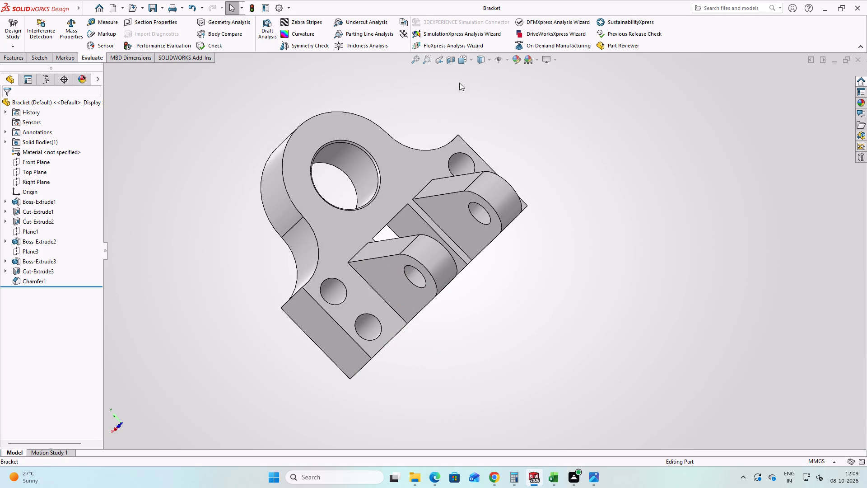
In the Back view, check the central slot's width with a temporary Smart Dimension and delete that dimension.
{"action": "left_click", "coordinate": [464, 65]}
{"action": "left_click", "coordinate": [355, 277]}
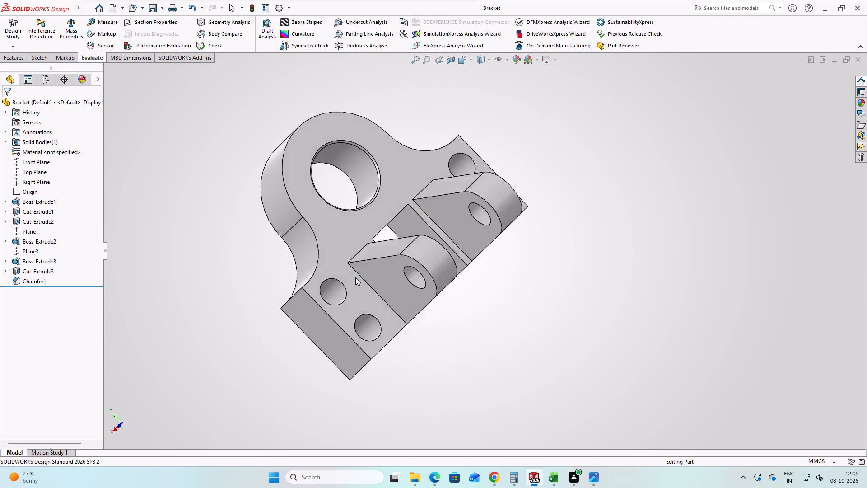
{"action": "left_click", "coordinate": [666, 212]}
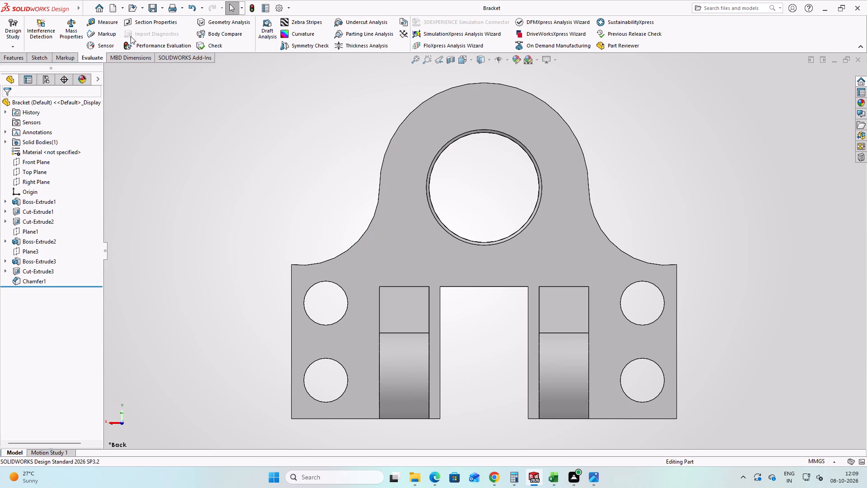
{"action": "left_click", "coordinate": [41, 58]}
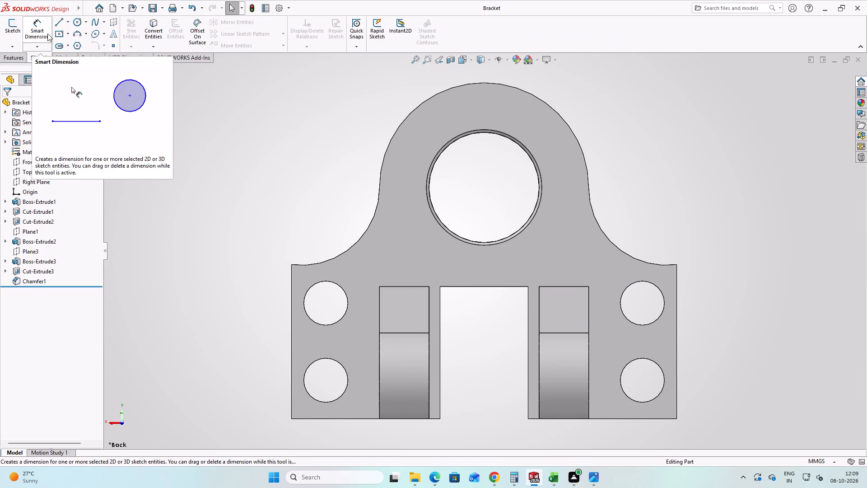
{"action": "left_click", "coordinate": [47, 33]}
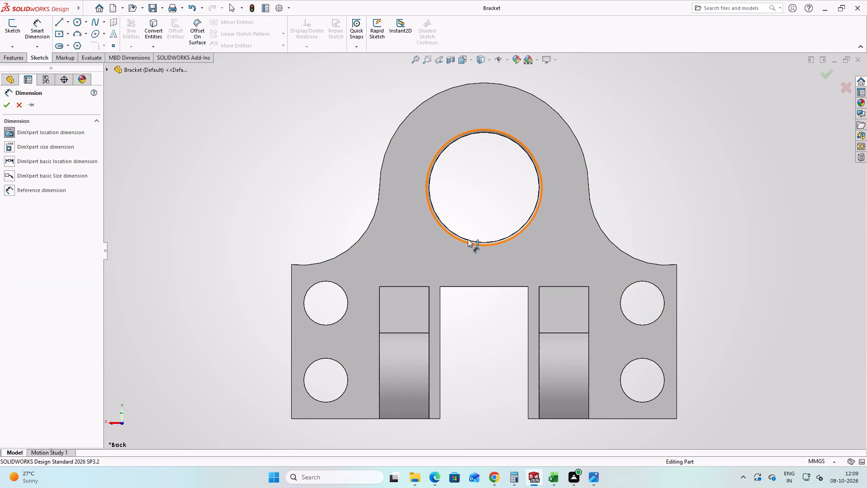
{"action": "left_click", "coordinate": [451, 286]}
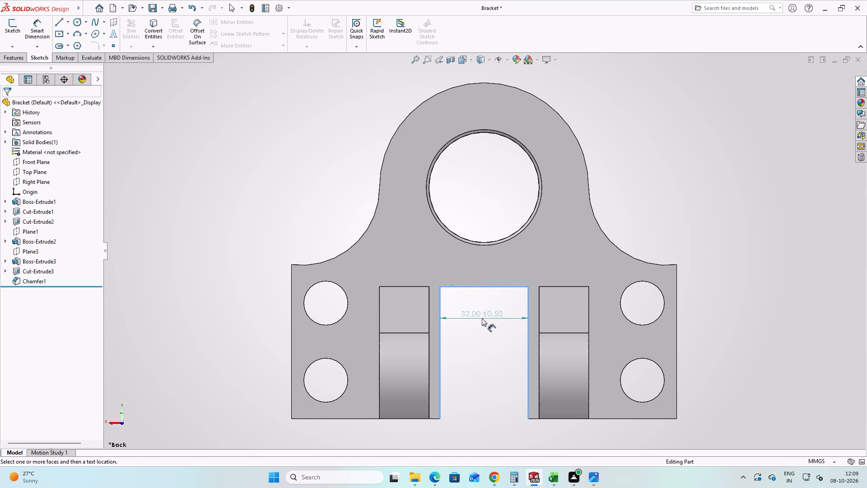
{"action": "left_click", "coordinate": [482, 318]}
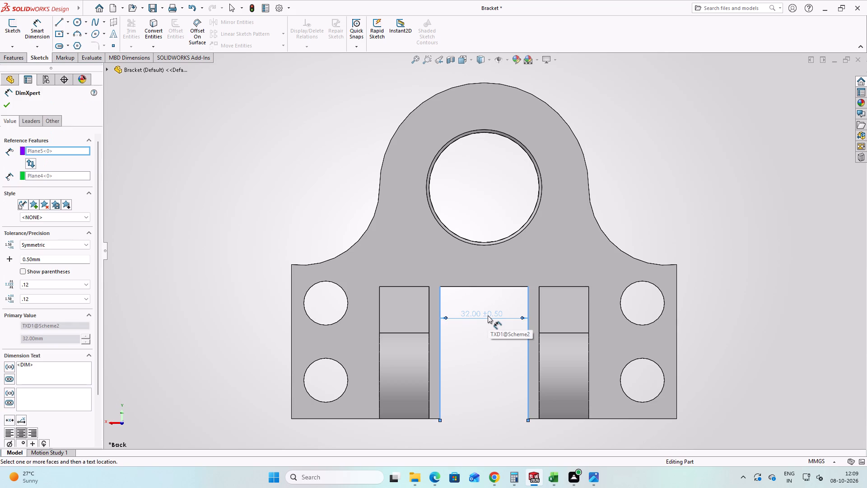
{"action": "key", "text": "Escape"}
{"action": "left_click_drag", "start_coordinate": [486, 314], "coordinate": [475, 316]}
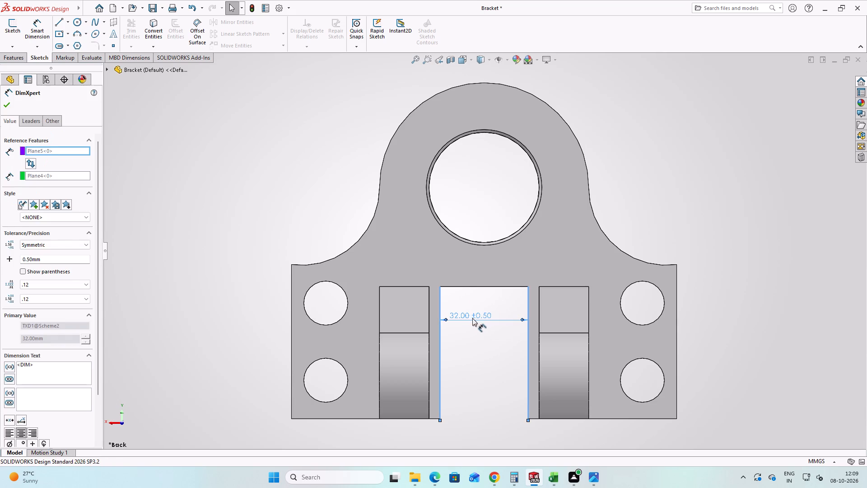
{"action": "key", "text": "Delete"}
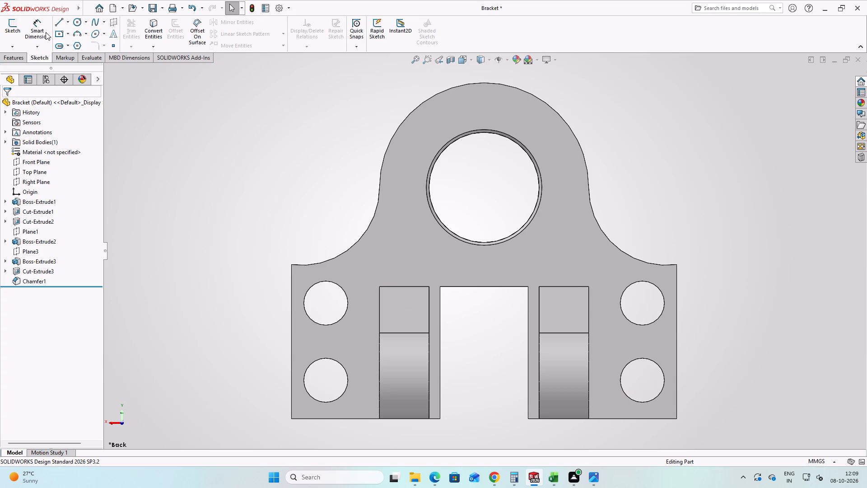
Check the distance between a lug's inner face and the adjacent slot wall with Smart Dimension, without placing the dimension.
{"action": "left_click", "coordinate": [44, 32]}
{"action": "left_click", "coordinate": [429, 320]}
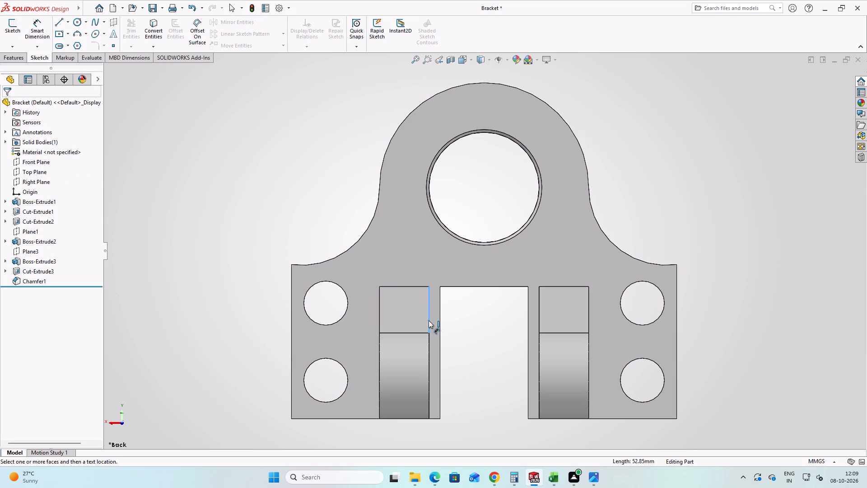
{"action": "left_click", "coordinate": [442, 325]}
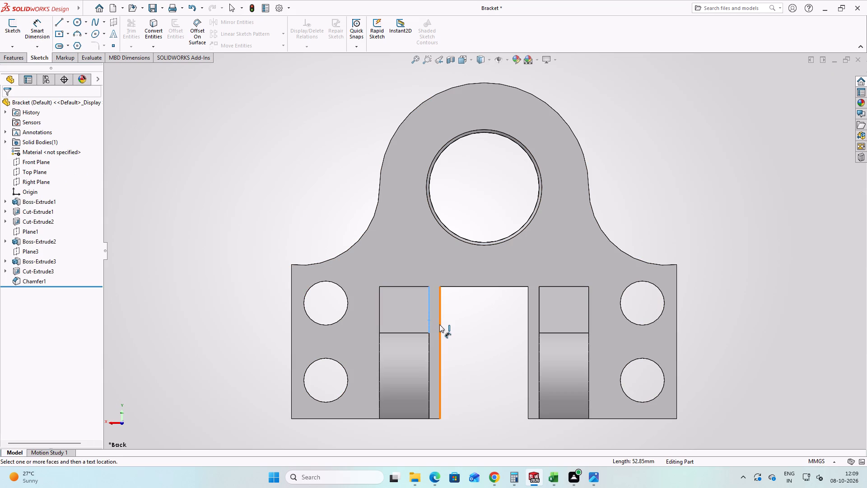
{"action": "left_click", "coordinate": [439, 324]}
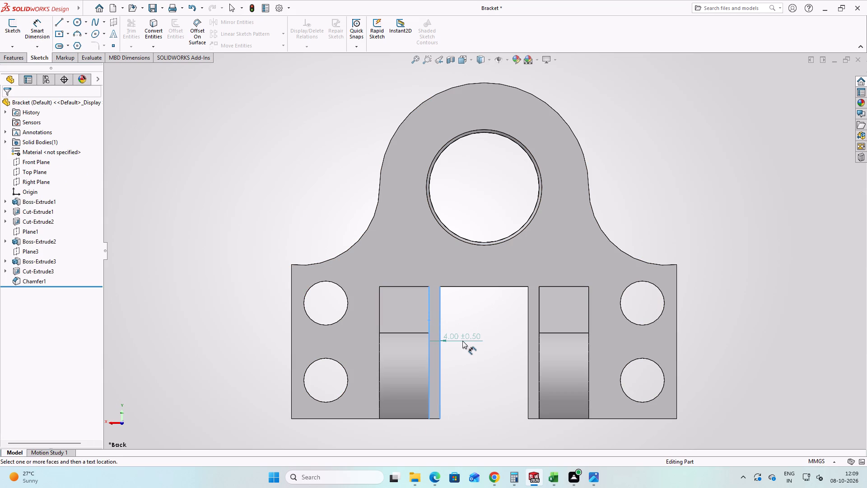
{"action": "key", "text": "Escape"}
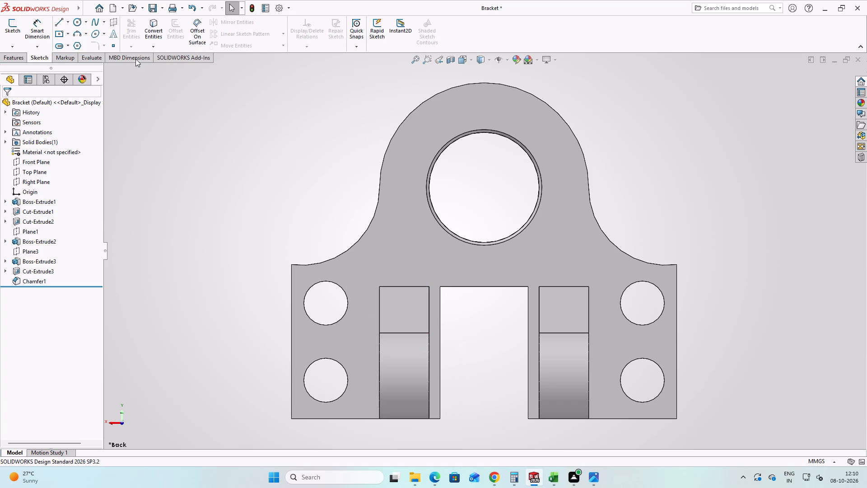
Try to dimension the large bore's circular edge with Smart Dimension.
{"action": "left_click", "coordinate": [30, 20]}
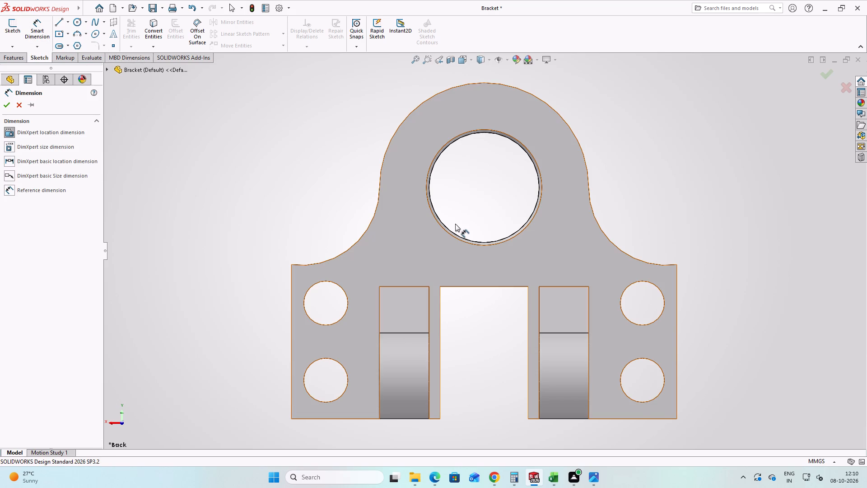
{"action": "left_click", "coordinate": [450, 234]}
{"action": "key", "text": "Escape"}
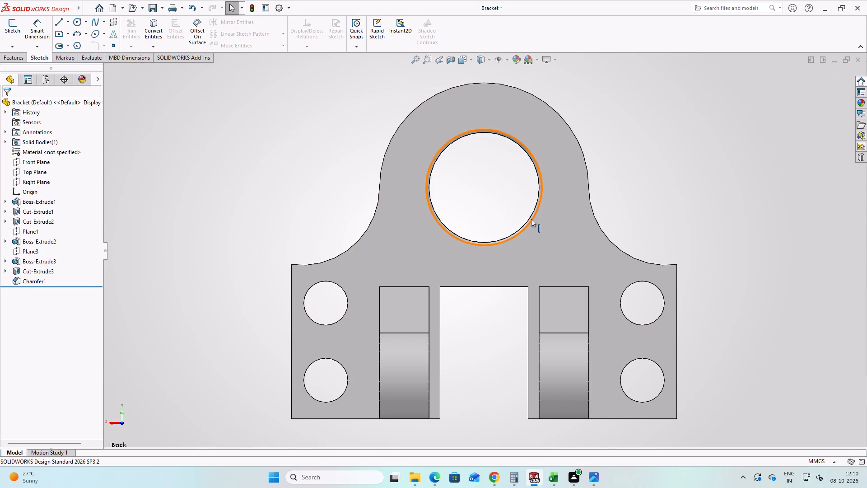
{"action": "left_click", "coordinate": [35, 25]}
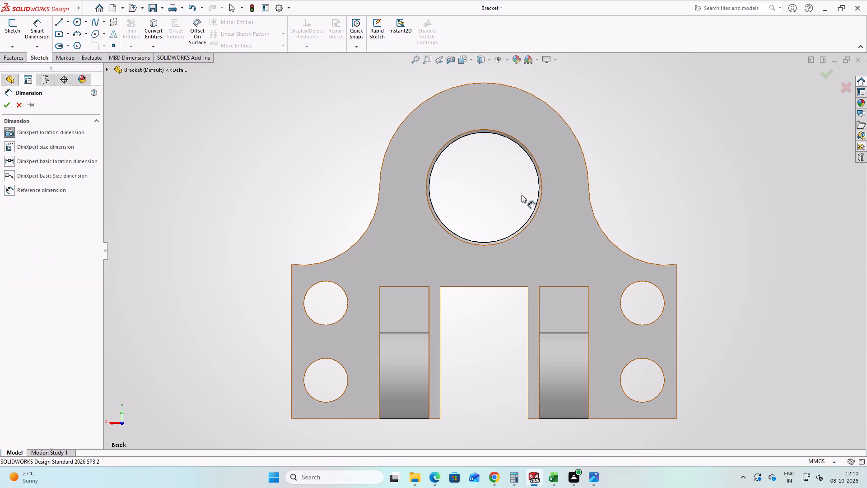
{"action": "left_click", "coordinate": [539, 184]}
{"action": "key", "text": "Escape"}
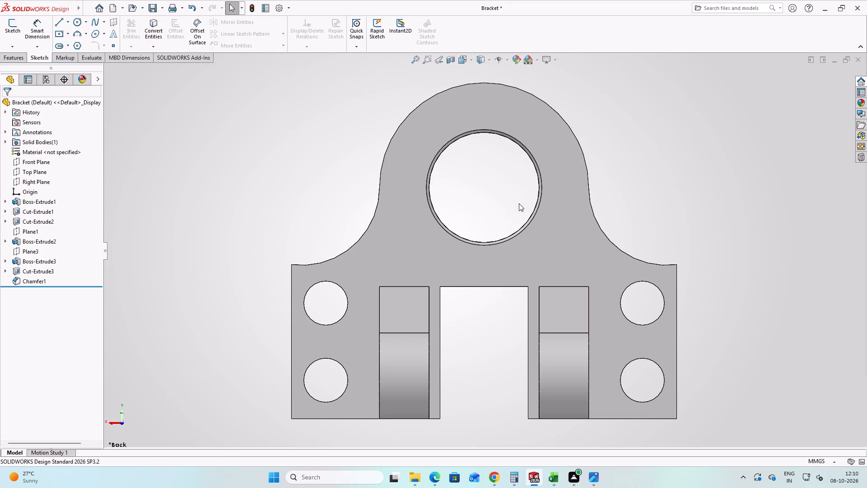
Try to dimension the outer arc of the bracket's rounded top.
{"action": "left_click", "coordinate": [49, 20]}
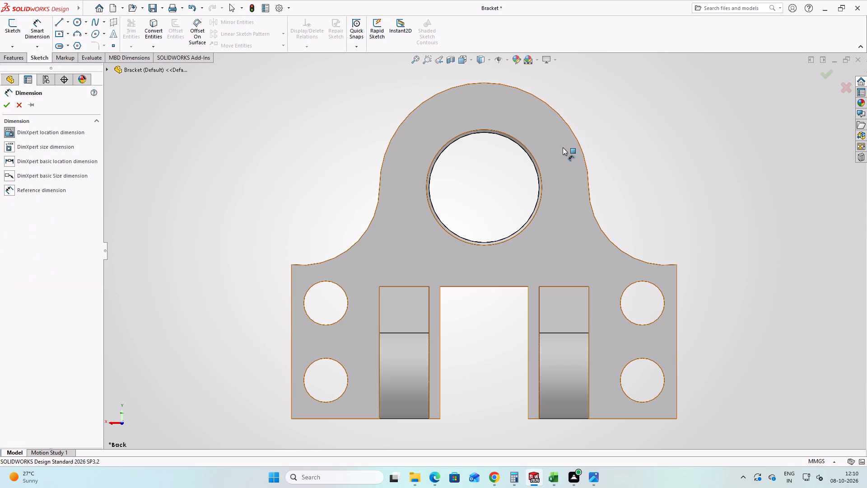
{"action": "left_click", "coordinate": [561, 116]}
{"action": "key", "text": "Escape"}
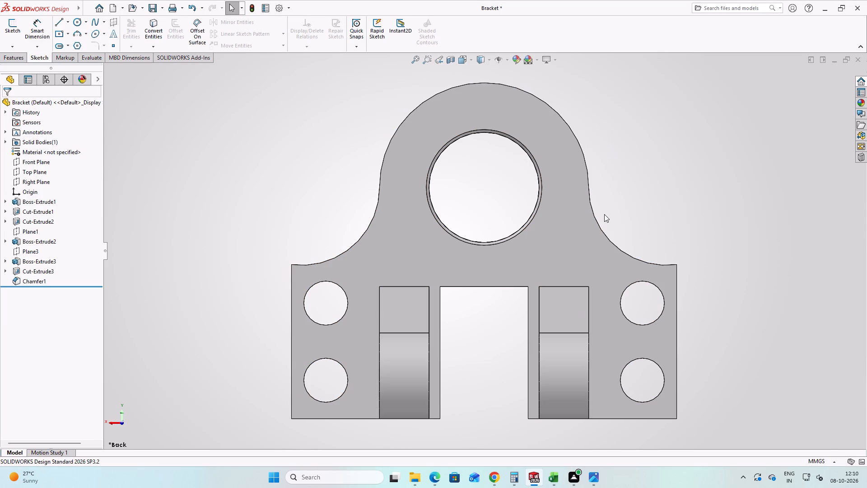
Check the distance from the plate's outer side edge to the nearest lug's outer face with Smart Dimension, without placing it.
{"action": "left_click", "coordinate": [33, 27]}
{"action": "left_click", "coordinate": [676, 286]}
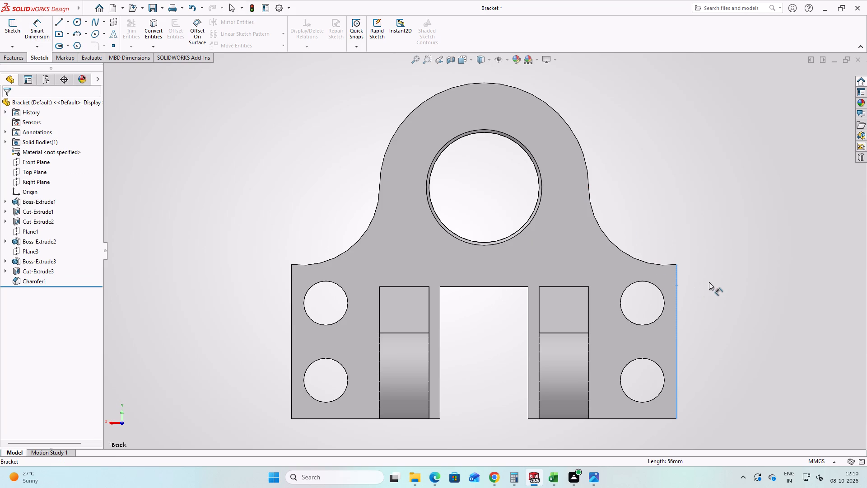
{"action": "key", "text": "Escape"}
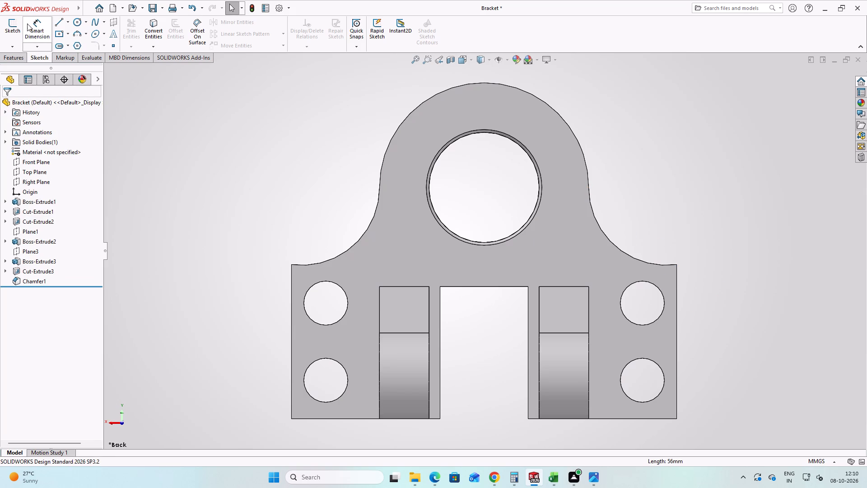
{"action": "left_click", "coordinate": [32, 25]}
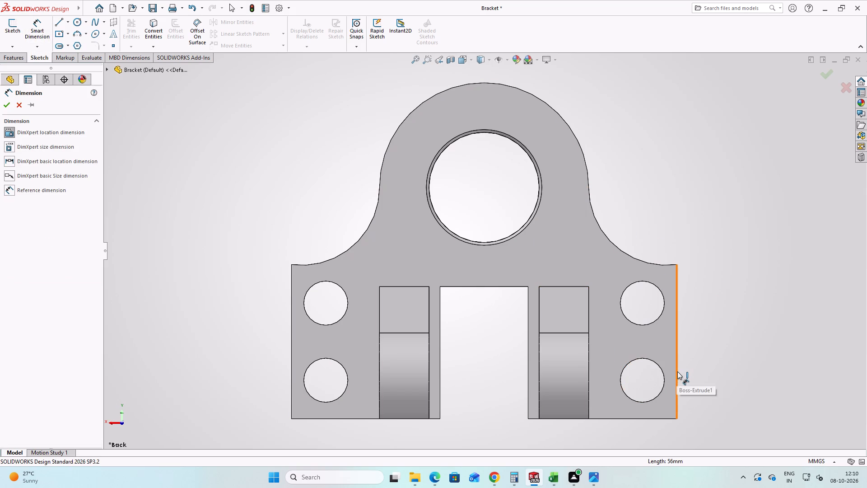
{"action": "left_click", "coordinate": [677, 371]}
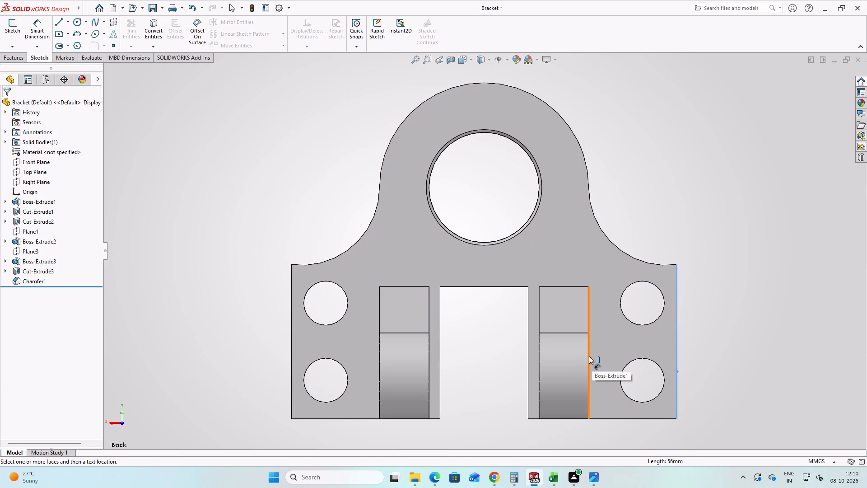
{"action": "left_click", "coordinate": [589, 356]}
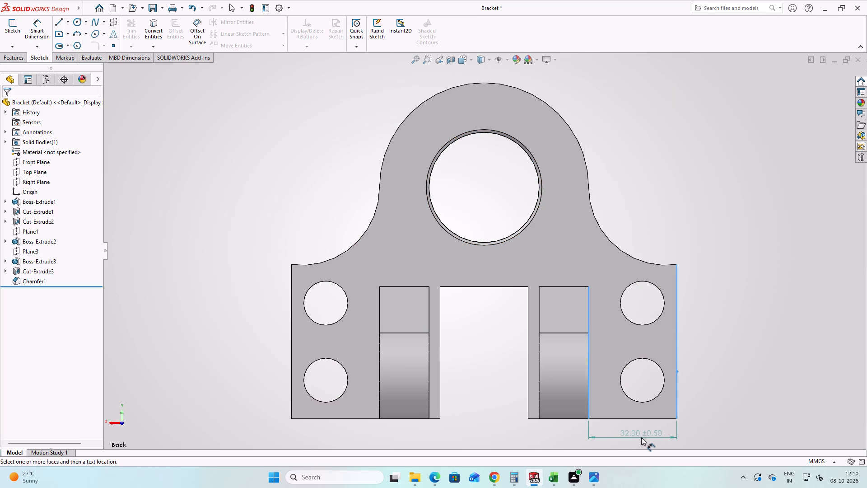
{"action": "key", "text": "Escape"}
{"action": "key", "text": "Escape"}
Check the project.png reference drawing for the lug and plate dimensions and return to the model.
{"action": "scroll", "coordinate": [635, 339], "scroll_direction": "up", "scroll_amount": 1}
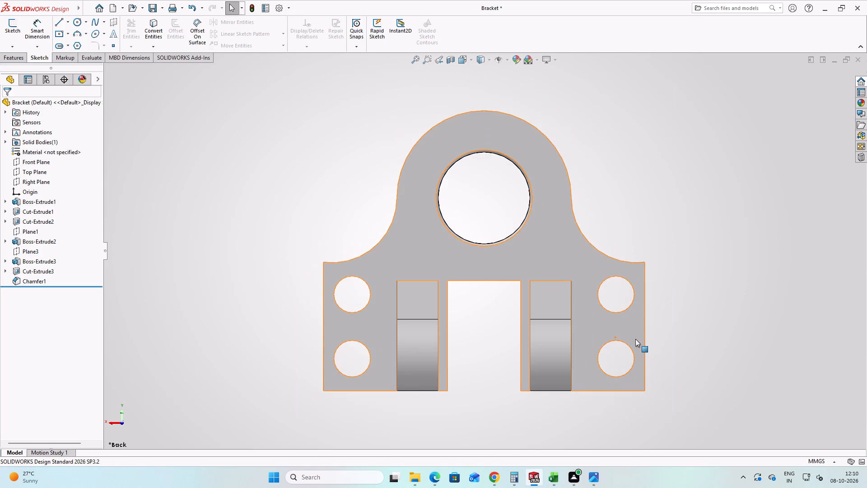
{"action": "scroll", "coordinate": [612, 352], "scroll_direction": "up", "scroll_amount": 1}
{"action": "left_click", "coordinate": [599, 485]}
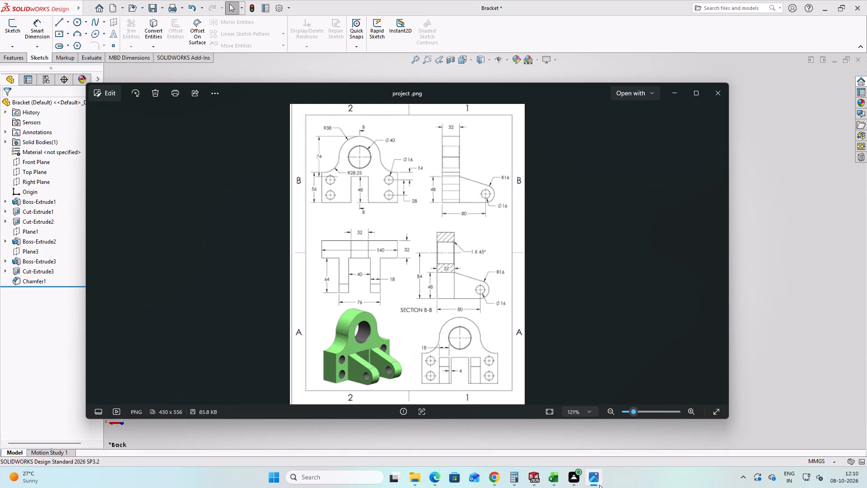
{"action": "left_click", "coordinate": [593, 483]}
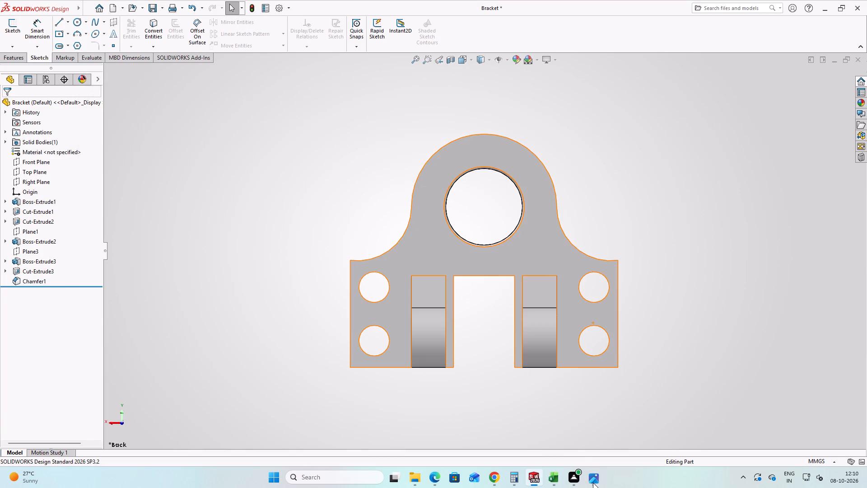
Try to dimension from the plate face opposite the lugs to a lug's rounded end with Smart Dimension, consulting the project.png reference drawing.
{"action": "middle_click_drag", "start_coordinate": [577, 419], "coordinate": [574, 220]}
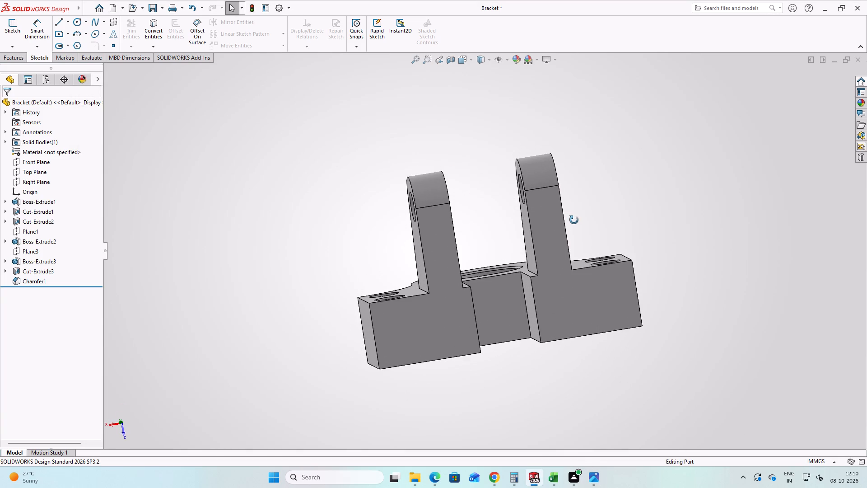
{"action": "middle_click_drag", "start_coordinate": [574, 220], "coordinate": [571, 217]}
{"action": "left_click", "coordinate": [39, 31]}
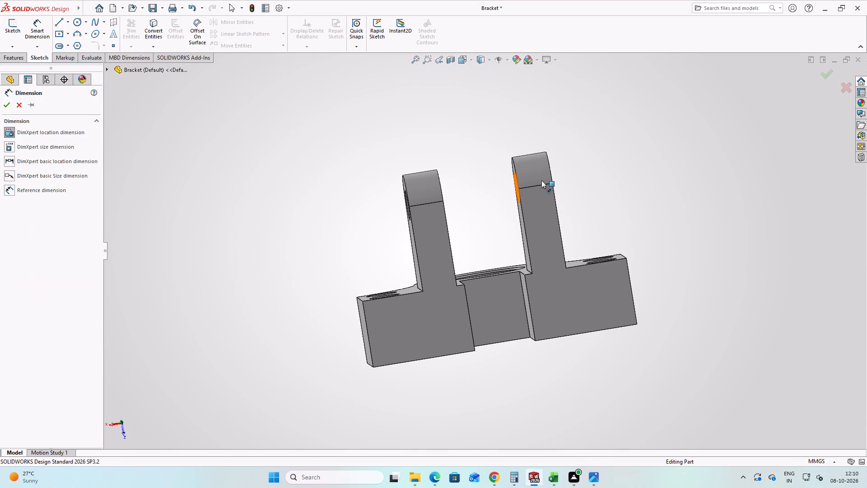
{"action": "middle_click_drag", "start_coordinate": [563, 205], "coordinate": [540, 205]}
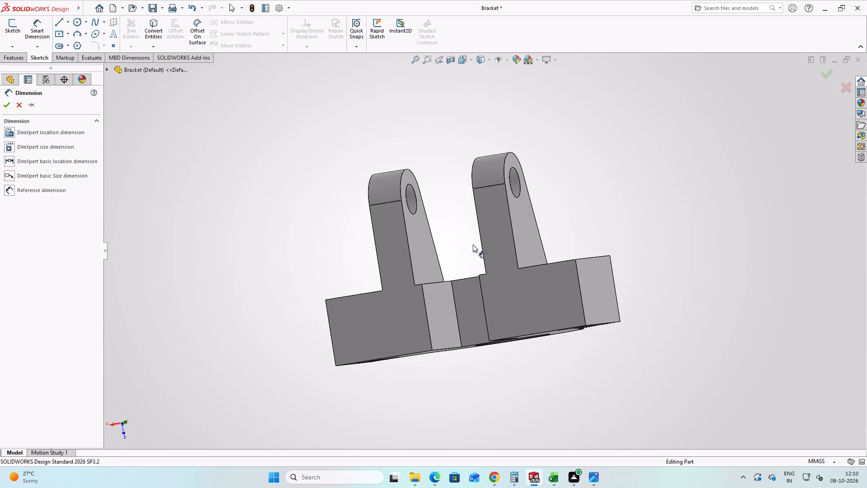
{"action": "left_click", "coordinate": [598, 475]}
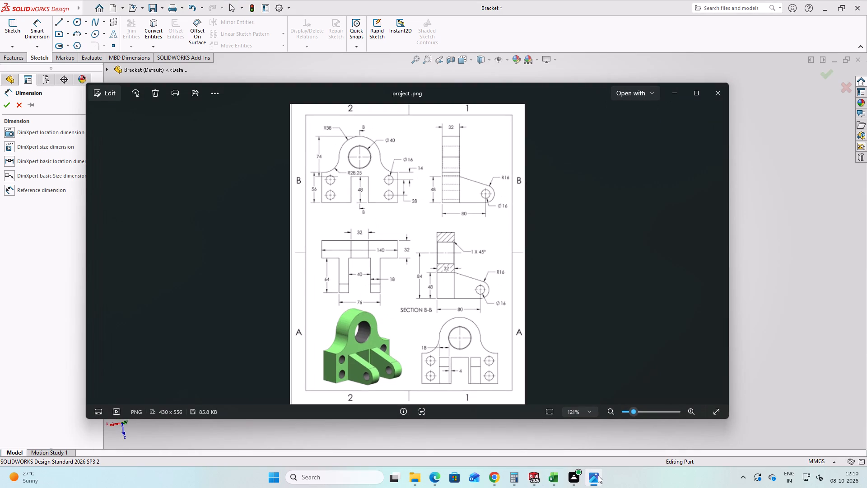
{"action": "left_click", "coordinate": [598, 475]}
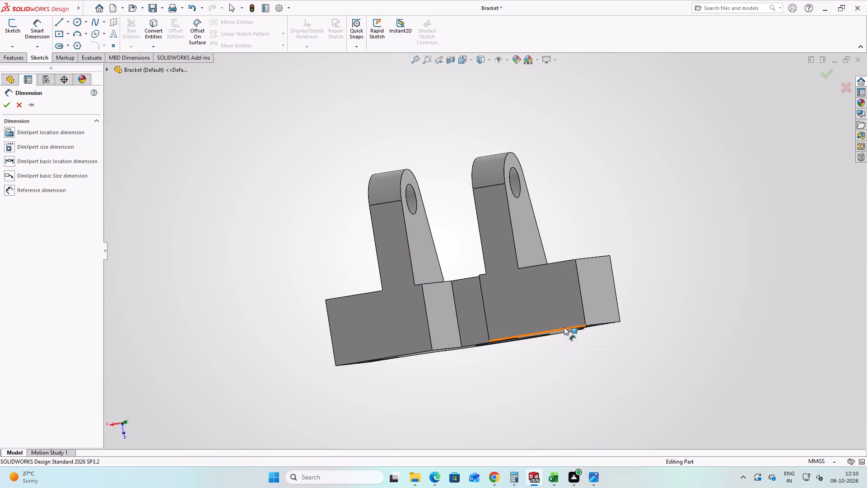
{"action": "middle_click_drag", "start_coordinate": [564, 327], "coordinate": [565, 273]}
{"action": "left_click", "coordinate": [548, 287]}
{"action": "middle_click_drag", "start_coordinate": [498, 204], "coordinate": [547, 296]}
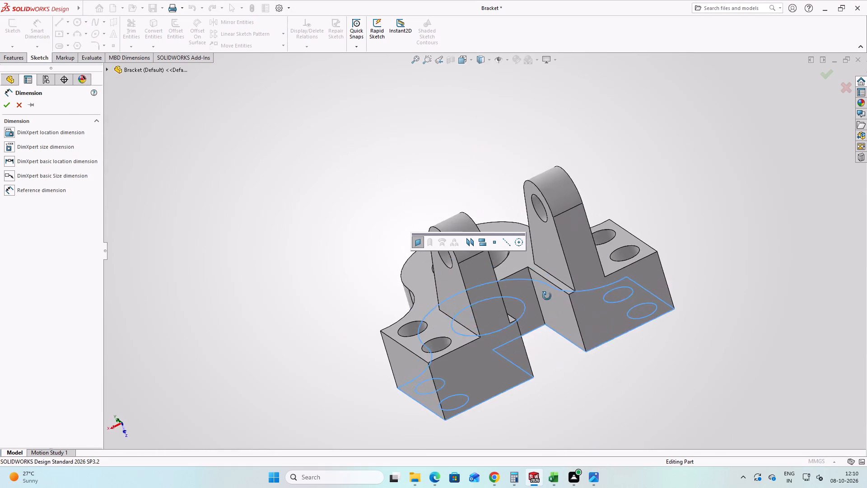
{"action": "middle_click_drag", "start_coordinate": [547, 296], "coordinate": [553, 316]}
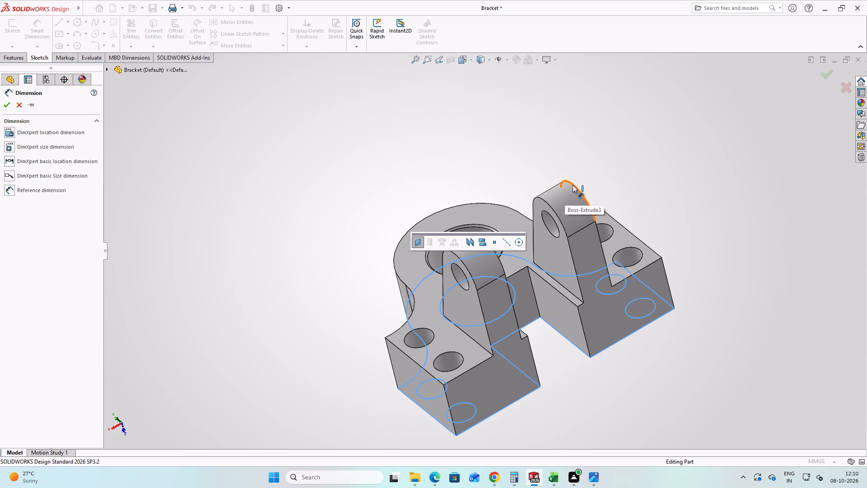
{"action": "left_click", "coordinate": [573, 185]}
{"action": "key", "text": "Escape"}
Check the project.png reference drawing again and inspect the bracket's lugs, large bore and plate from several angles for comparison.
{"action": "left_click", "coordinate": [603, 474]}
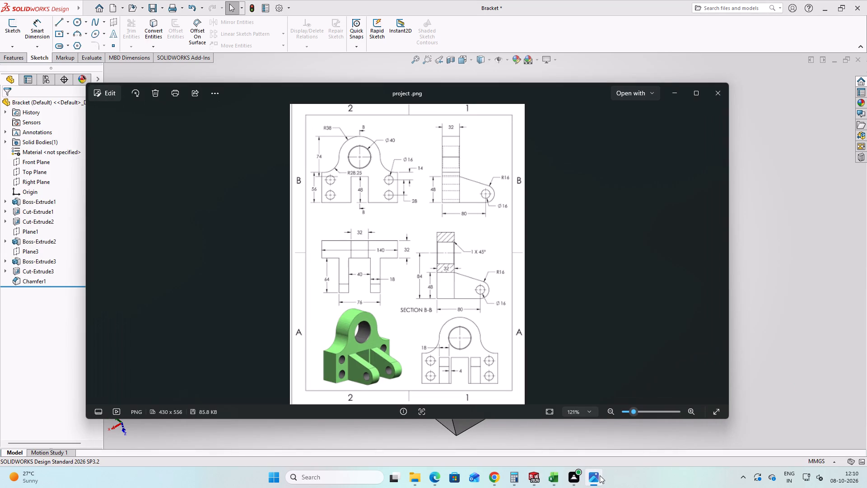
{"action": "left_click", "coordinate": [600, 475]}
{"action": "middle_click_drag", "start_coordinate": [651, 232], "coordinate": [627, 255]}
{"action": "key", "text": "Escape"}
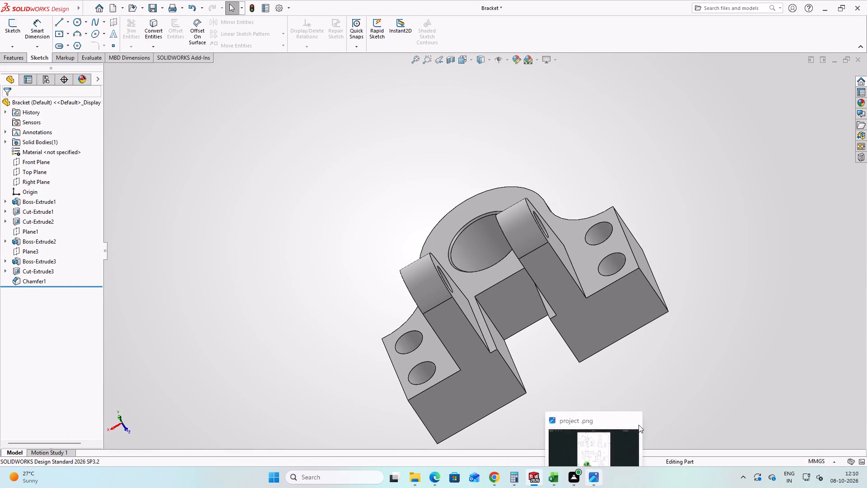
{"action": "left_click", "coordinate": [679, 344]}
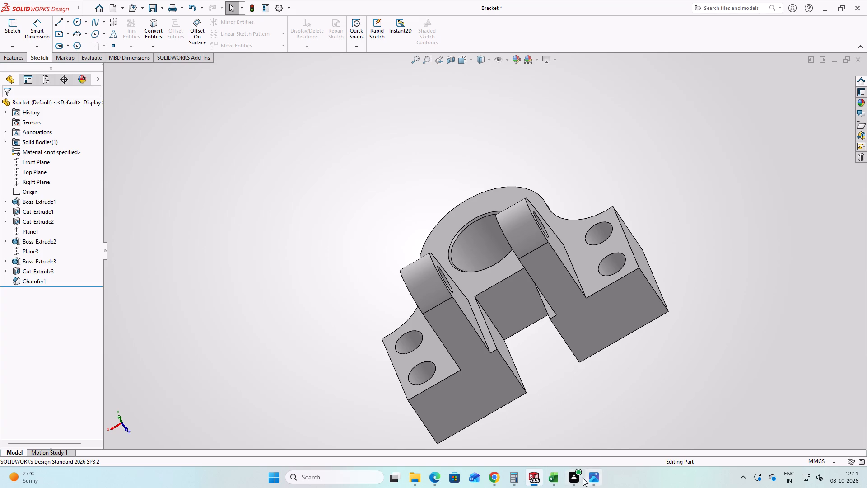
{"action": "left_click", "coordinate": [682, 361]}
{"action": "middle_click_drag", "start_coordinate": [415, 364], "coordinate": [549, 277]}
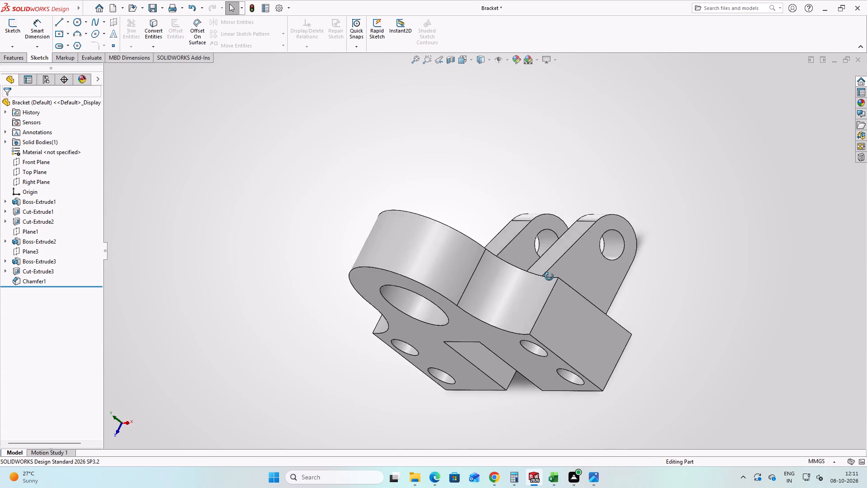
{"action": "middle_click_drag", "start_coordinate": [549, 277], "coordinate": [505, 367]}
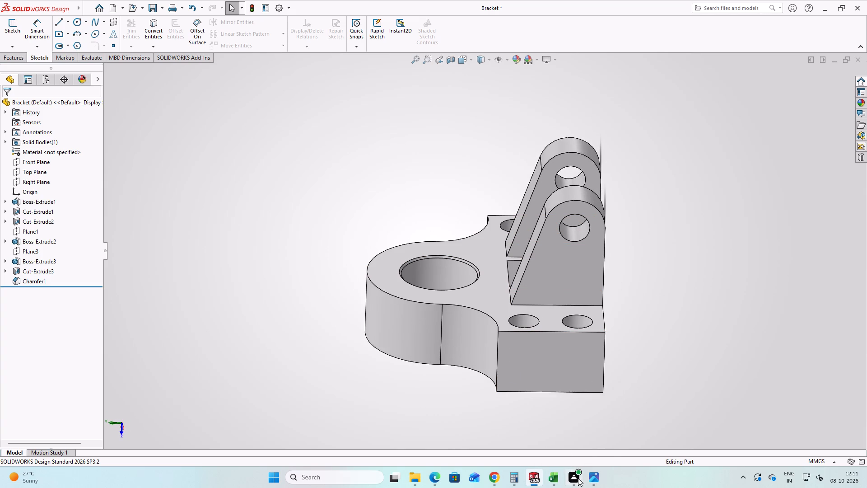
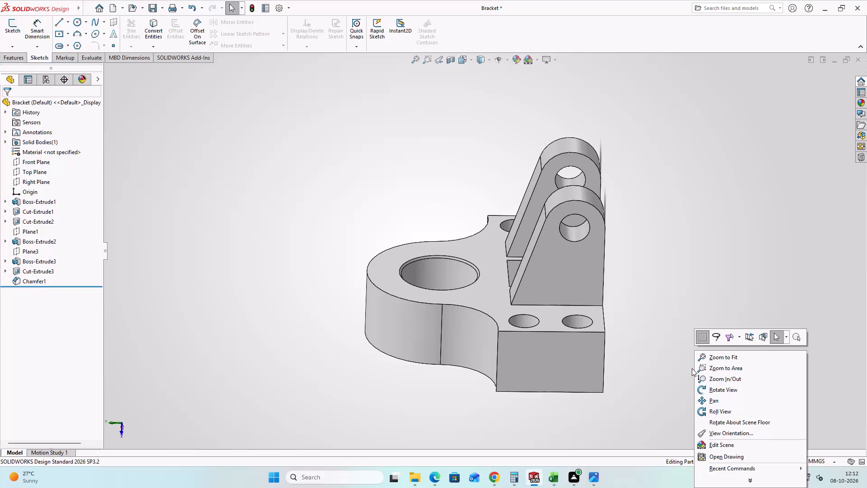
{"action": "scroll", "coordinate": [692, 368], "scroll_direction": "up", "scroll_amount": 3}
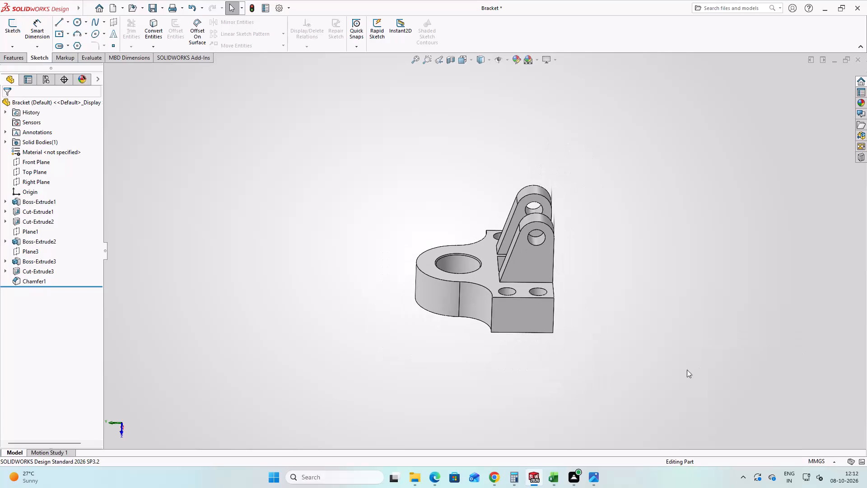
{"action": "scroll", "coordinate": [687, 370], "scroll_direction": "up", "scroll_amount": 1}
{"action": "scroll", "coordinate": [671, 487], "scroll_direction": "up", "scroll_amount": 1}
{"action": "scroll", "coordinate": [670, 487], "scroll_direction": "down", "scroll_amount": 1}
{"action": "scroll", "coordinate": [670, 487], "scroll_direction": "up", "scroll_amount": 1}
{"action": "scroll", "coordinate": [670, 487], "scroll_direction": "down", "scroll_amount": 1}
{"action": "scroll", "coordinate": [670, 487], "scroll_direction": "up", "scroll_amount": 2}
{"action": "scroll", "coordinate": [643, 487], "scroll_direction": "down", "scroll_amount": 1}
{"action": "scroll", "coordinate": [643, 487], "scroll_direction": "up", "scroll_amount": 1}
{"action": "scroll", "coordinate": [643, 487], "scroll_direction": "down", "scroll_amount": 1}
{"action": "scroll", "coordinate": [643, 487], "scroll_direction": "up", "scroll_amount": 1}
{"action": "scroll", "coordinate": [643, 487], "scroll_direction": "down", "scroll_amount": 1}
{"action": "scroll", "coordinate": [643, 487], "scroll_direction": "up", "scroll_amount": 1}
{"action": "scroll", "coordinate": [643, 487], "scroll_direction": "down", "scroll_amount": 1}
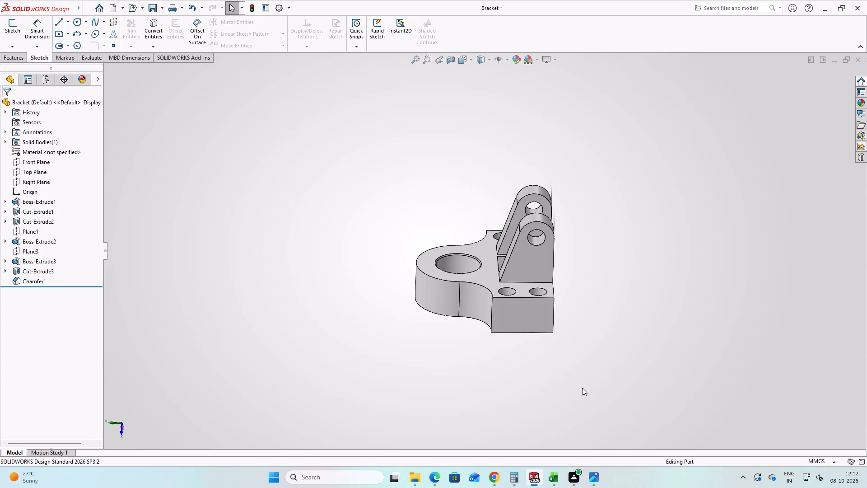
Save the Bracket part.
{"action": "middle_click_drag", "start_coordinate": [589, 322], "coordinate": [520, 370]}
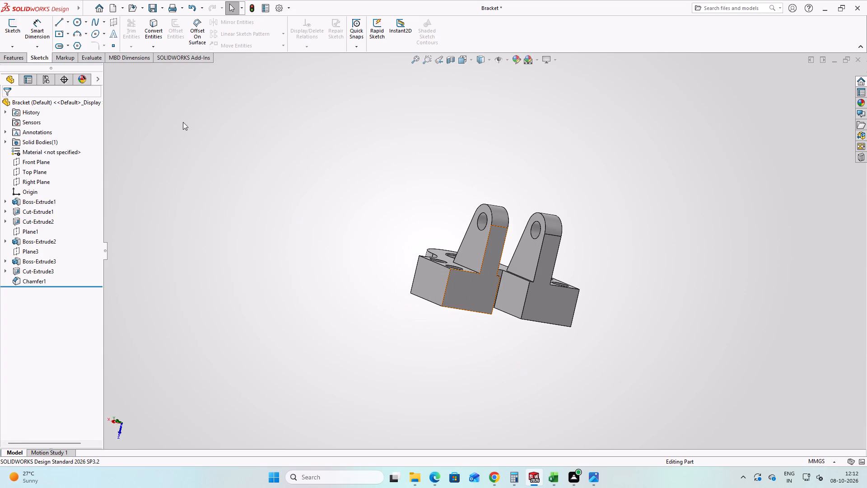
{"action": "left_click", "coordinate": [147, 9]}
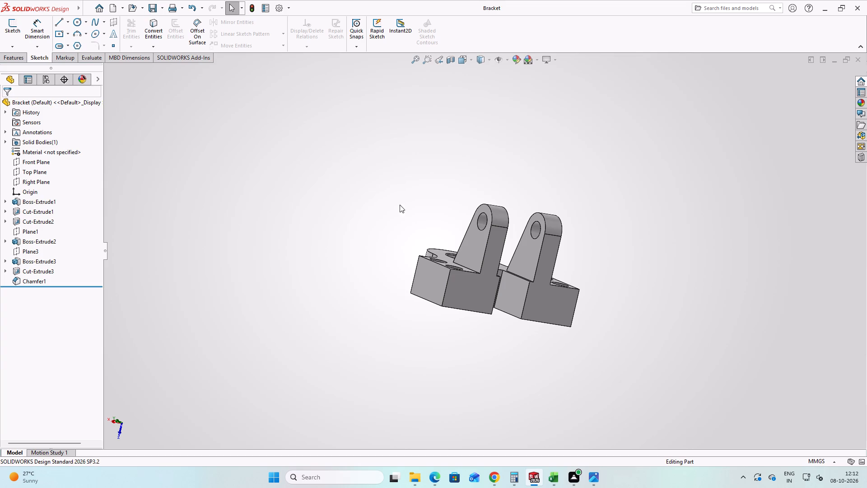
Check the project.png reference drawing's views and dimensions again and return to the bracket model.
{"action": "left_click", "coordinate": [595, 487]}
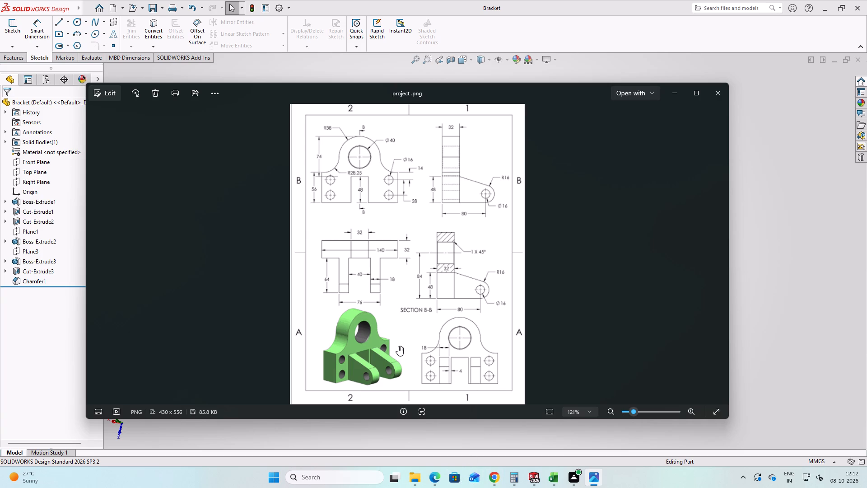
{"action": "scroll", "coordinate": [398, 346], "scroll_direction": "down", "scroll_amount": 2}
{"action": "scroll", "coordinate": [416, 346], "scroll_direction": "up", "scroll_amount": 1}
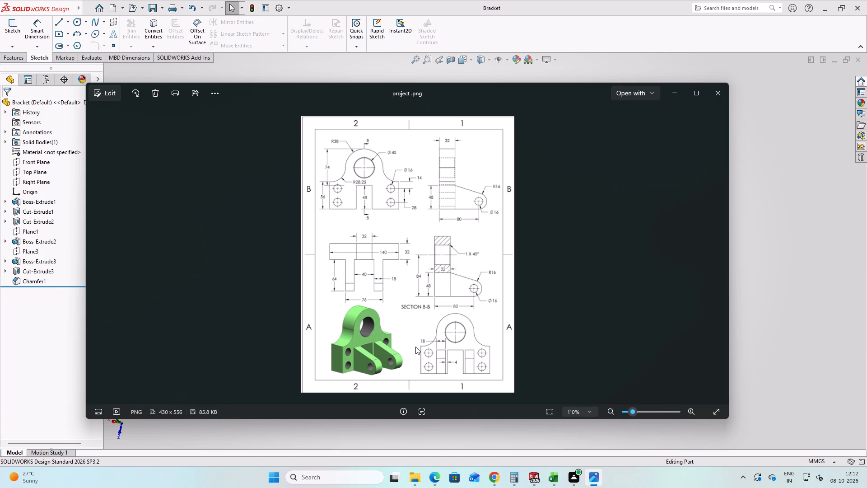
{"action": "left_click", "coordinate": [677, 96]}
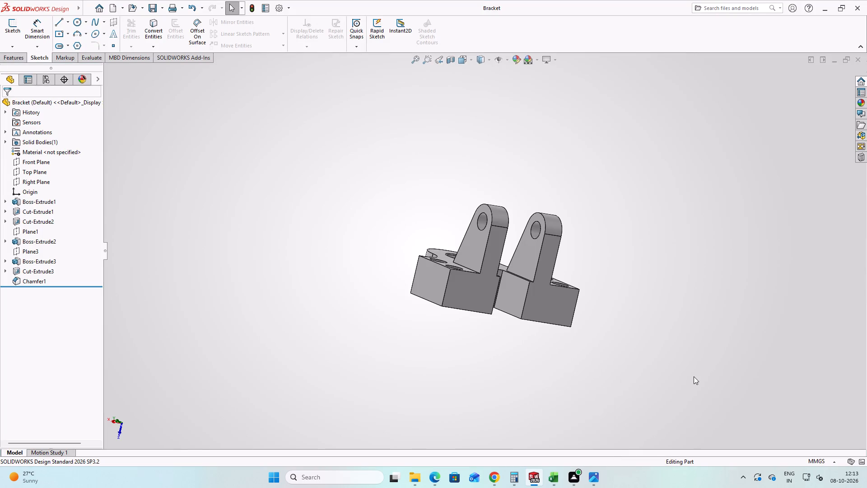
Inspect the bracket's lugs, slot, bore and plate from several angles for comparison with the reference drawing.
{"action": "middle_click_drag", "start_coordinate": [267, 221], "coordinate": [320, 237]}
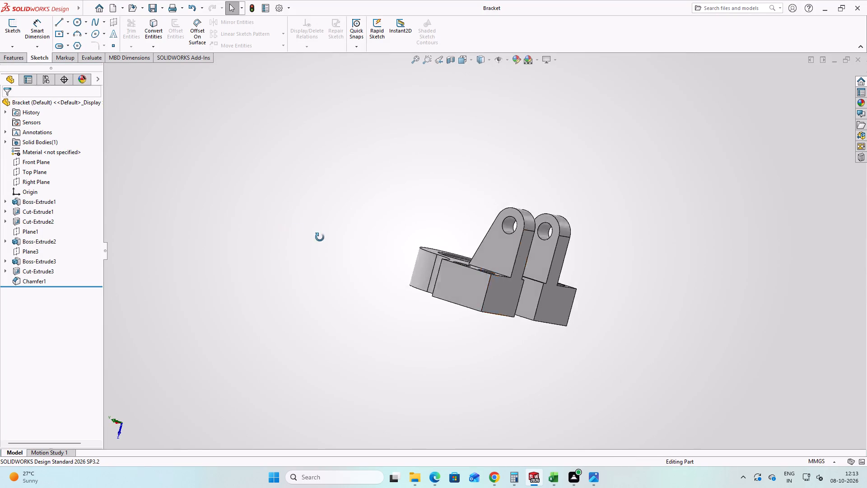
{"action": "middle_click_drag", "start_coordinate": [320, 237], "coordinate": [469, 145]}
{"action": "middle_click_drag", "start_coordinate": [530, 340], "coordinate": [392, 225]}
{"action": "right_click", "coordinate": [441, 312]}
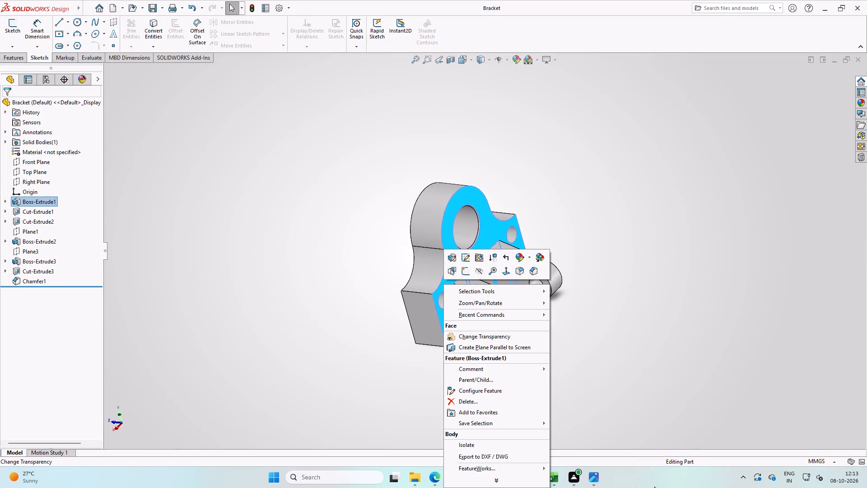
{"action": "left_click", "coordinate": [341, 291]}
{"action": "scroll", "coordinate": [364, 315], "scroll_direction": "up", "scroll_amount": 3}
{"action": "middle_click_drag", "start_coordinate": [442, 301], "coordinate": [397, 207]}
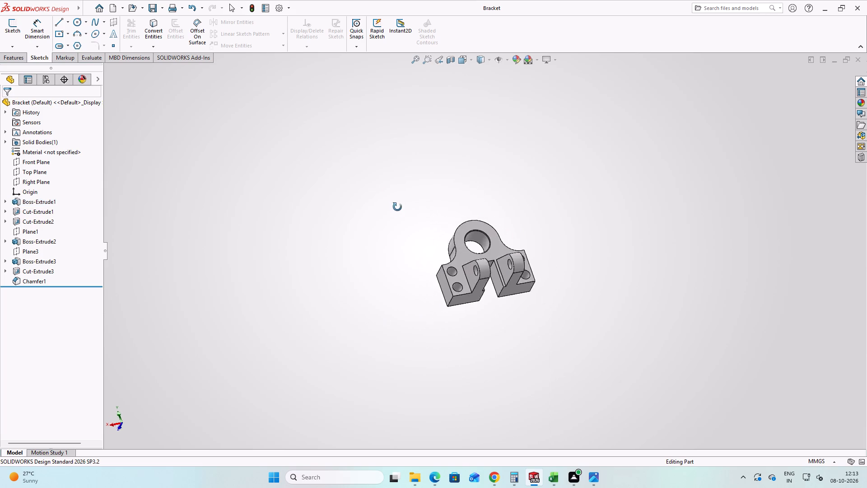
{"action": "middle_click_drag", "start_coordinate": [397, 207], "coordinate": [383, 214]}
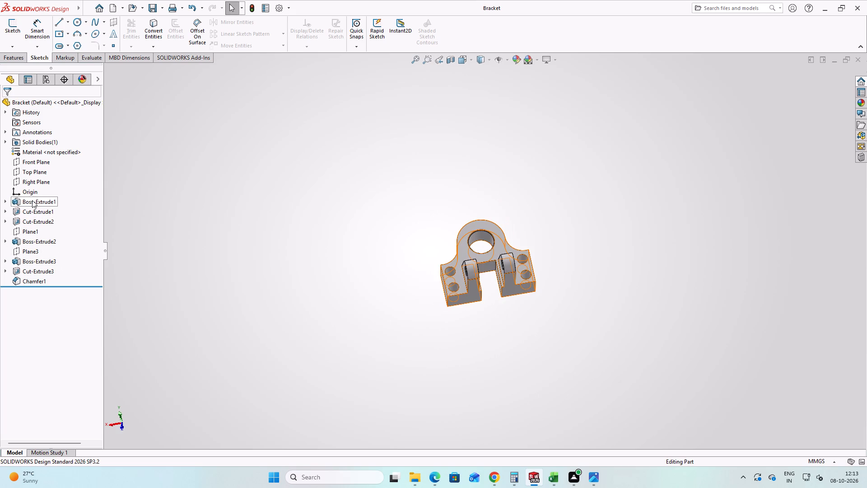
Open the plate profile sketch of Boss-Extrude1, review its dimensions and exit without changing it.
{"action": "right_click", "coordinate": [32, 201]}
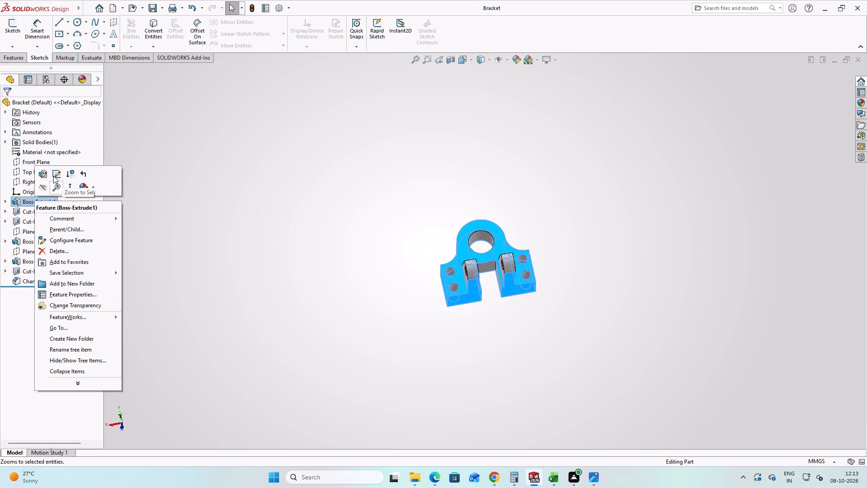
{"action": "left_click", "coordinate": [53, 176]}
{"action": "scroll", "coordinate": [464, 294], "scroll_direction": "up", "scroll_amount": 4}
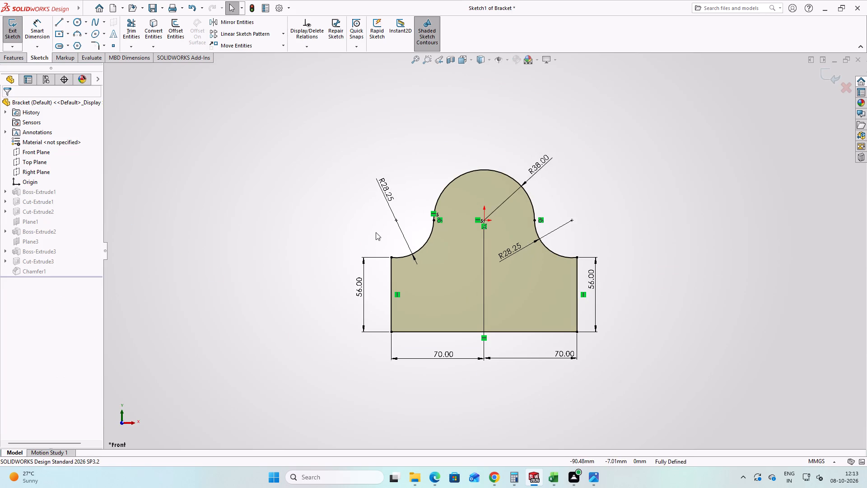
{"action": "left_click", "coordinate": [825, 82]}
Open the large bore's sketch under Cut-Extrude1, review its diameter and exit without changing it.
{"action": "right_click", "coordinate": [32, 213]}
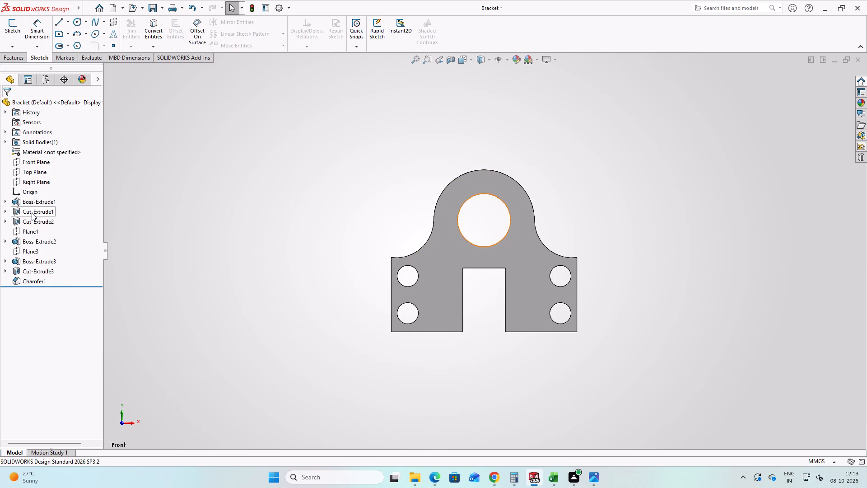
{"action": "left_click", "coordinate": [55, 190]}
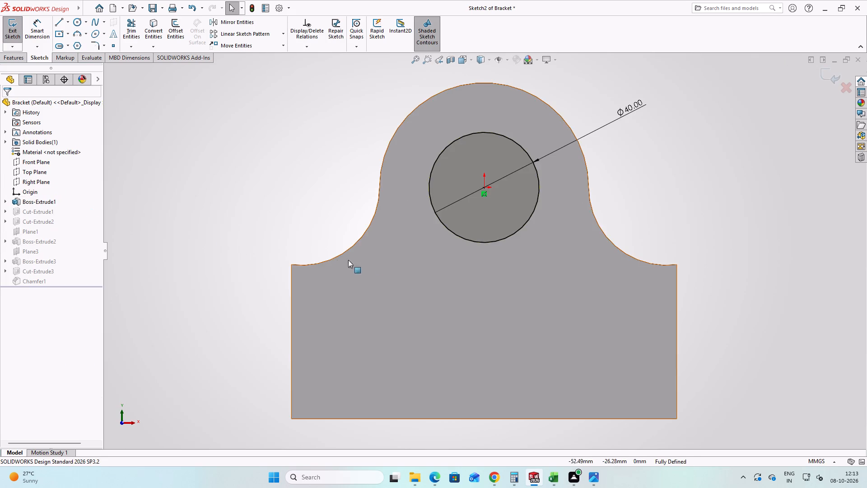
{"action": "left_click", "coordinate": [832, 80]}
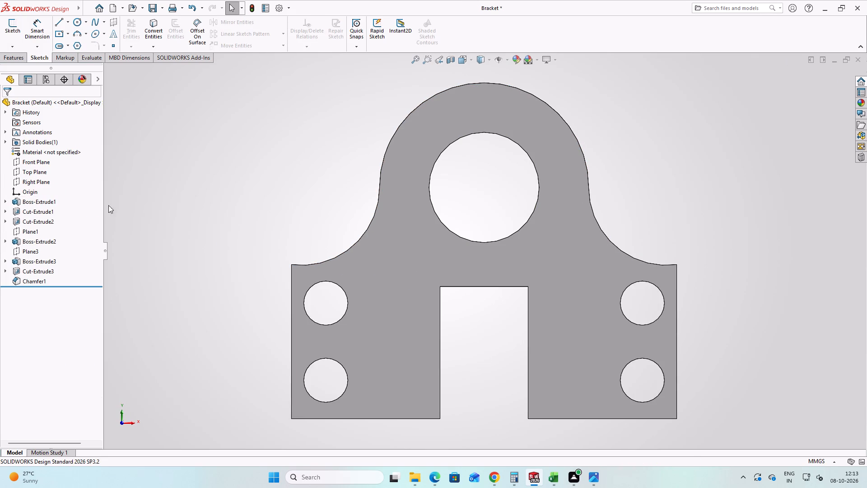
Open the lug sketch of Boss-Extrude2, examine its profile and dimensions from several angles, and exit without changing it.
{"action": "left_click", "coordinate": [30, 222]}
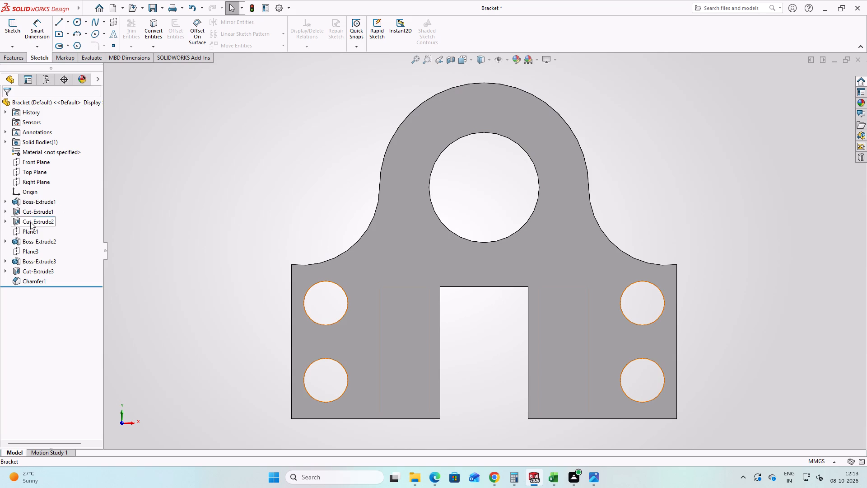
{"action": "left_click", "coordinate": [140, 240]}
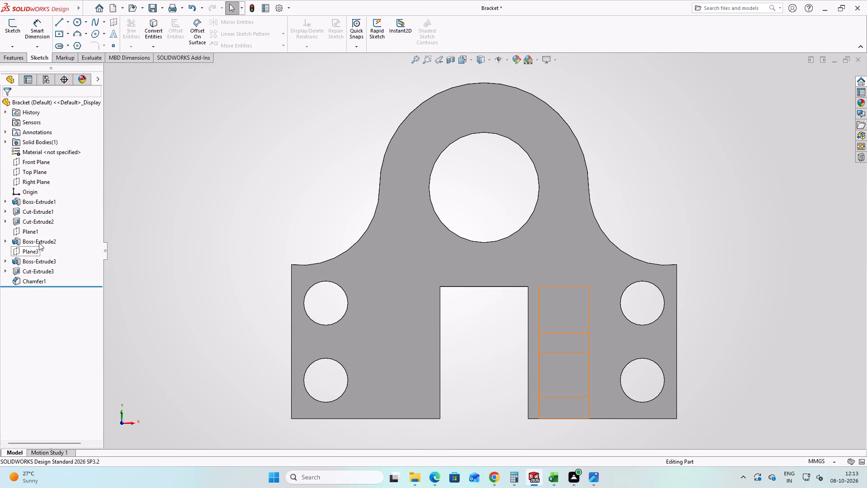
{"action": "right_click", "coordinate": [39, 243]}
{"action": "left_click", "coordinate": [60, 221]}
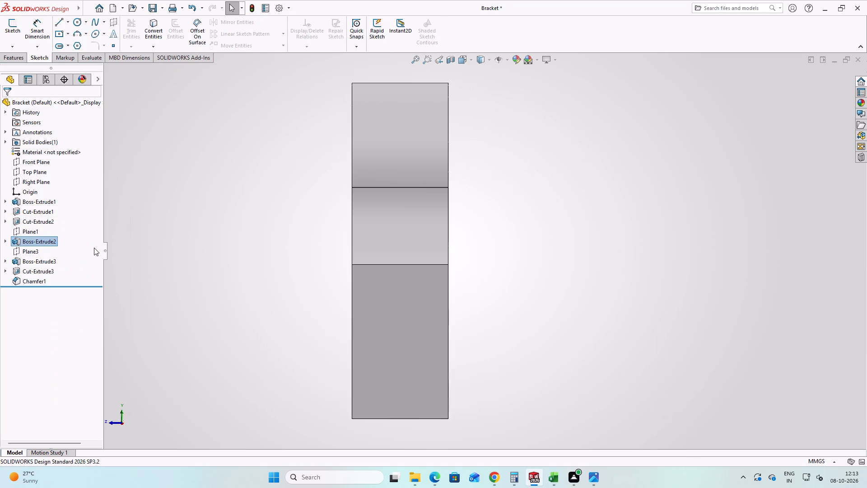
{"action": "middle_click_drag", "start_coordinate": [368, 333], "coordinate": [287, 202]}
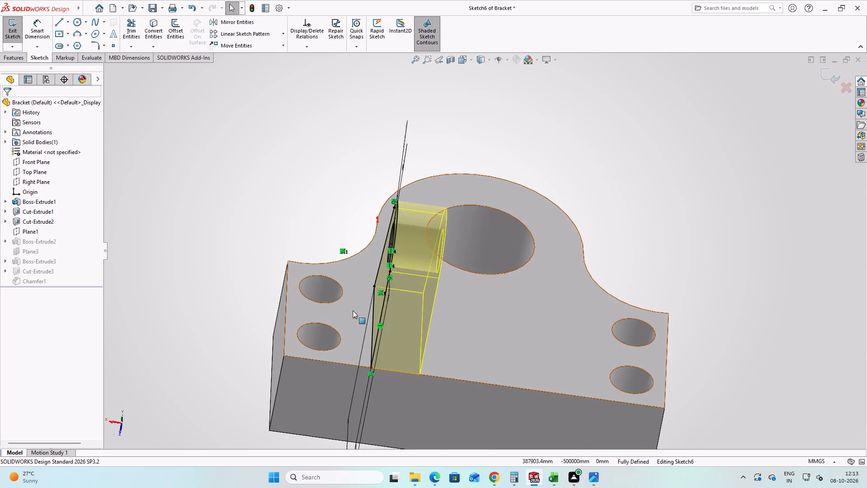
{"action": "scroll", "coordinate": [367, 322], "scroll_direction": "up", "scroll_amount": 2}
{"action": "scroll", "coordinate": [390, 328], "scroll_direction": "down", "scroll_amount": 4}
{"action": "middle_click_drag", "start_coordinate": [387, 305], "coordinate": [404, 220]}
{"action": "scroll", "coordinate": [401, 232], "scroll_direction": "up", "scroll_amount": 4}
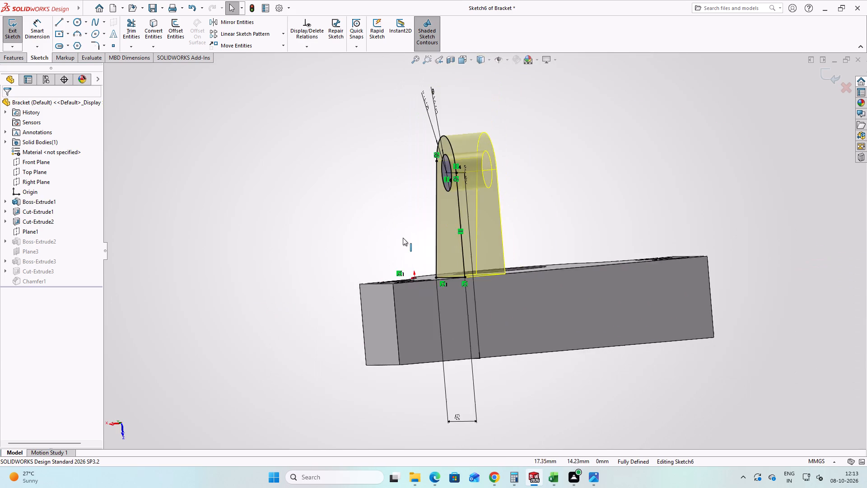
{"action": "middle_click_drag", "start_coordinate": [403, 238], "coordinate": [403, 332]}
{"action": "scroll", "coordinate": [403, 332], "scroll_direction": "up", "scroll_amount": 1}
{"action": "left_click", "coordinate": [306, 269]}
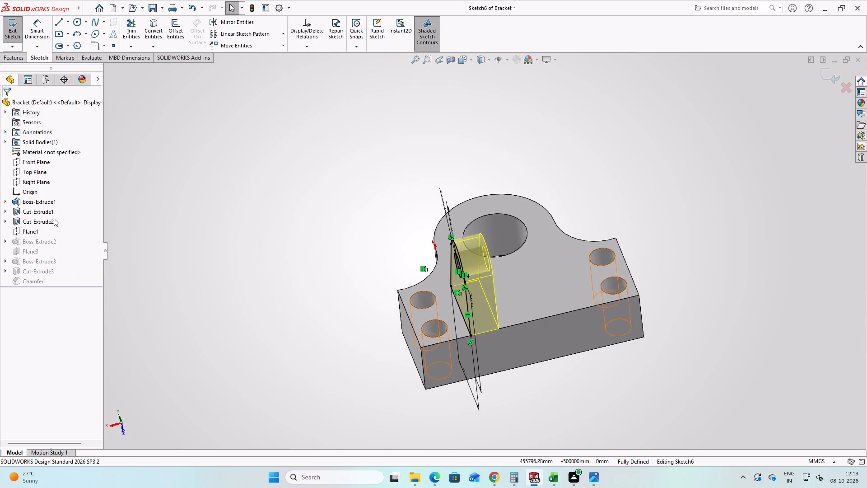
{"action": "left_click", "coordinate": [826, 77]}
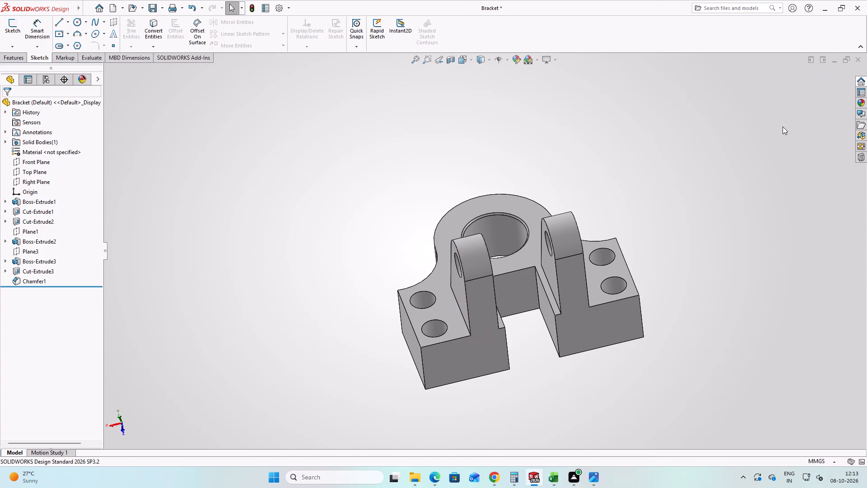
Examine the finished bracket's lugs, plate side, mounting holes and chamfered bore from several angles and close up.
{"action": "left_click", "coordinate": [0, 0]}
{"action": "middle_click_drag", "start_coordinate": [398, 361], "coordinate": [408, 418]}
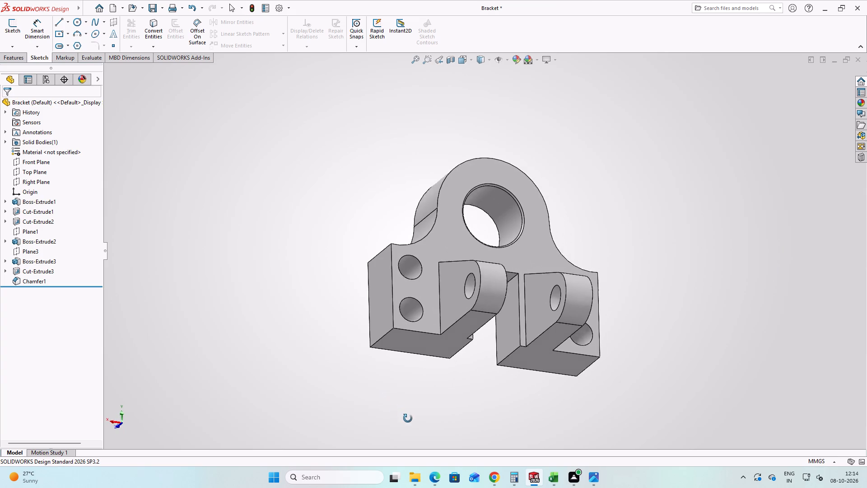
{"action": "middle_click_drag", "start_coordinate": [408, 418], "coordinate": [408, 419]}
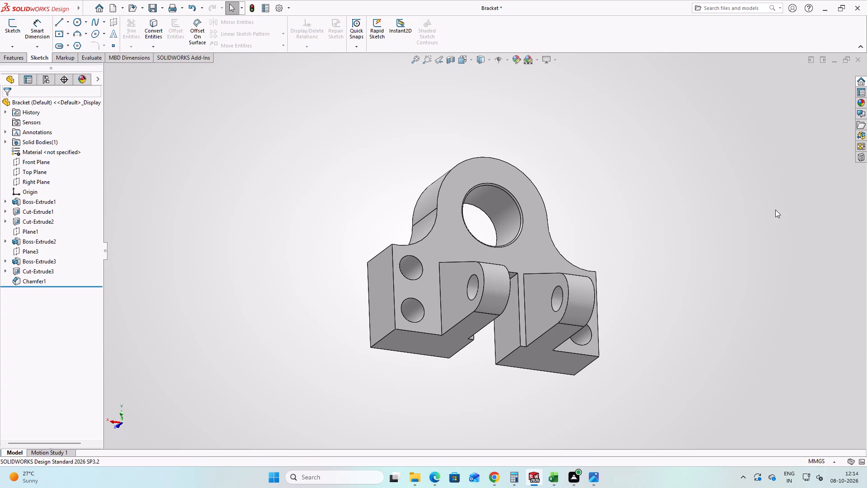
{"action": "scroll", "coordinate": [710, 154], "scroll_direction": "down", "scroll_amount": 1}
{"action": "scroll", "coordinate": [485, 322], "scroll_direction": "up", "scroll_amount": 2}
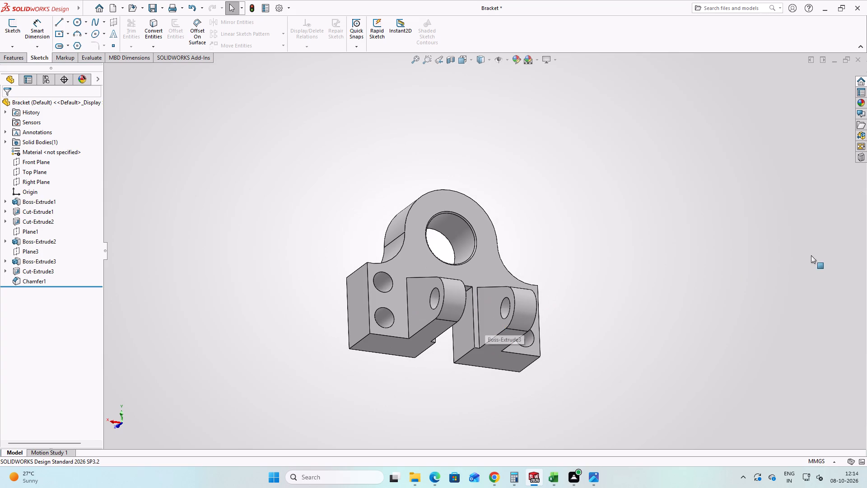
{"action": "scroll", "coordinate": [430, 254], "scroll_direction": "down", "scroll_amount": 4}
{"action": "middle_click_drag", "start_coordinate": [296, 285], "coordinate": [323, 294]}
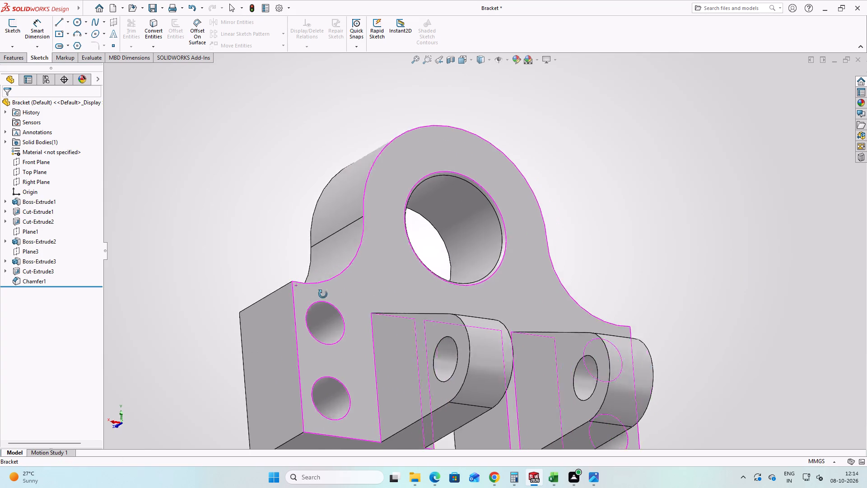
{"action": "middle_click_drag", "start_coordinate": [323, 294], "coordinate": [378, 296]}
{"action": "scroll", "coordinate": [415, 291], "scroll_direction": "up", "scroll_amount": 1}
{"action": "scroll", "coordinate": [361, 307], "scroll_direction": "down", "scroll_amount": 3}
{"action": "middle_click_drag", "start_coordinate": [340, 312], "coordinate": [328, 316]}
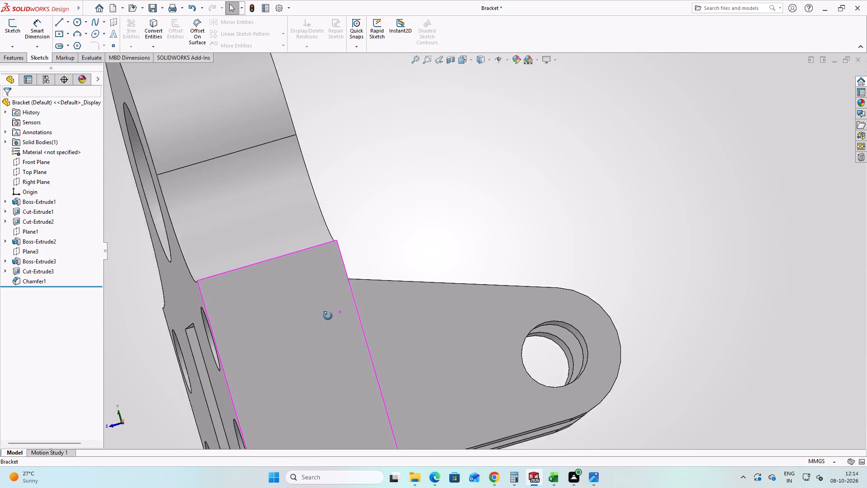
{"action": "middle_click_drag", "start_coordinate": [328, 316], "coordinate": [261, 329]}
{"action": "scroll", "coordinate": [443, 305], "scroll_direction": "up", "scroll_amount": 5}
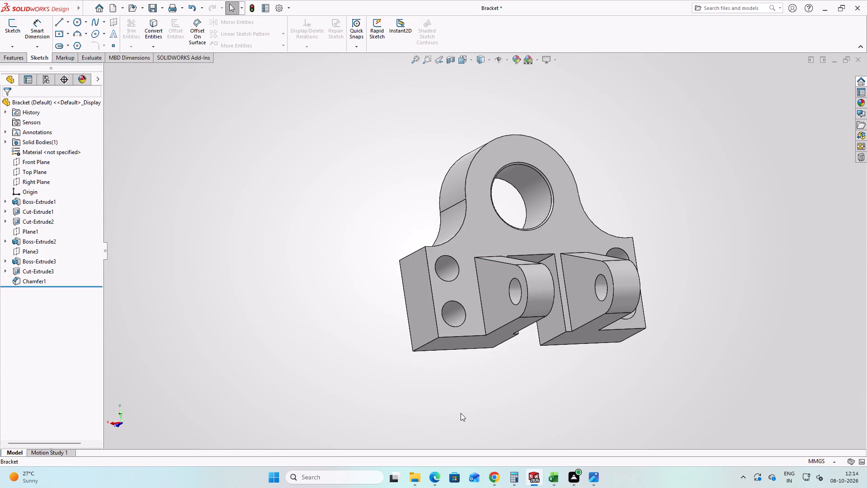